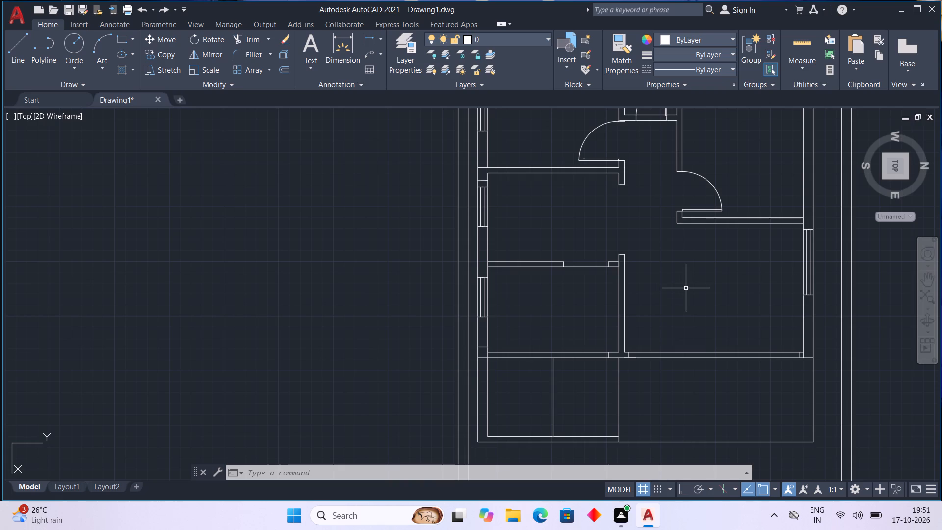
Insert an imperial window block from the tool palettes into the room beside the lower interior partition, and close the palettes.
key("ctrl+3")
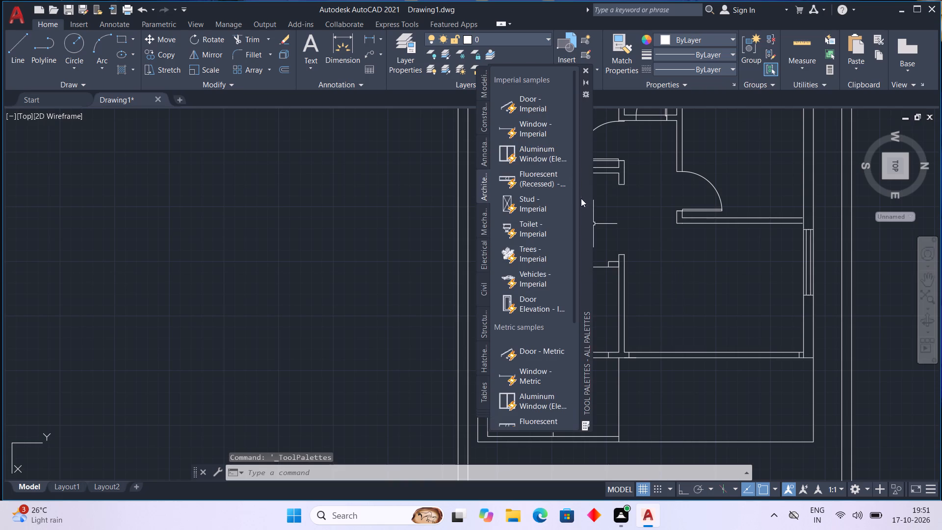
left_click(542, 137)
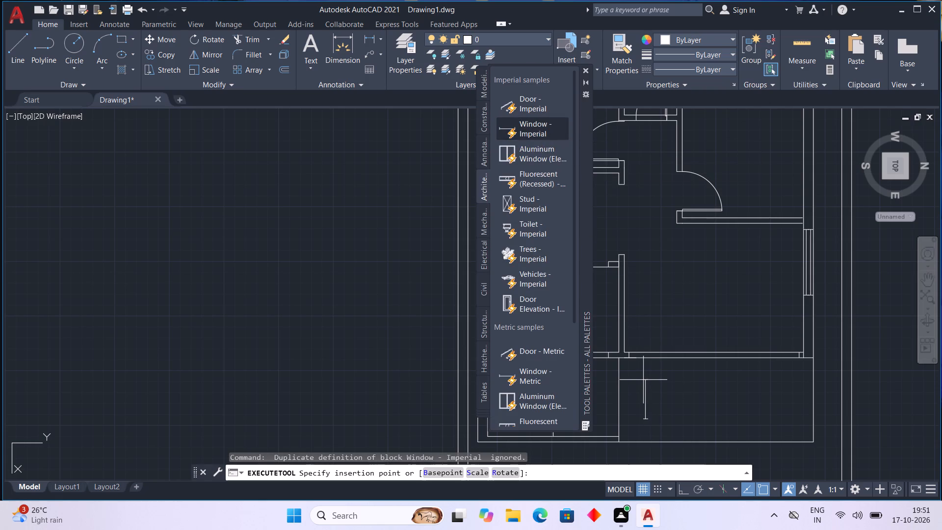
left_click(641, 308)
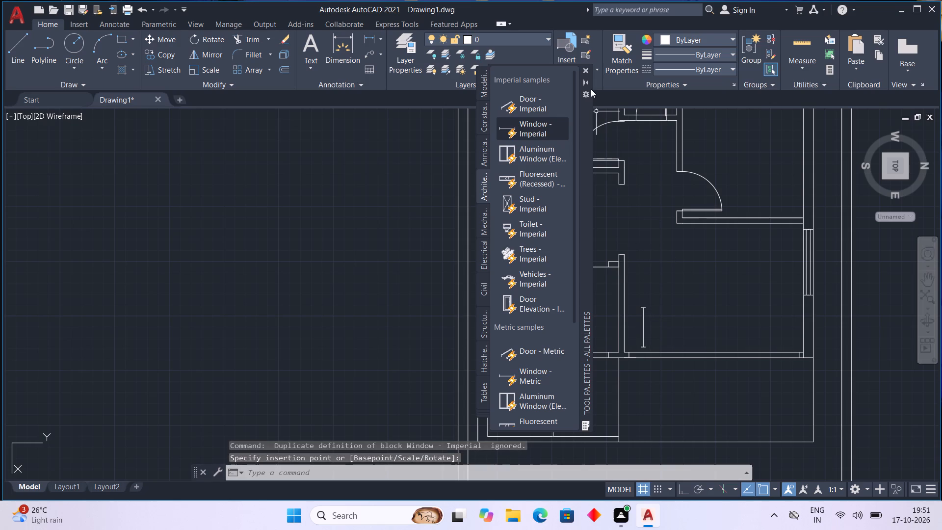
left_click(587, 70)
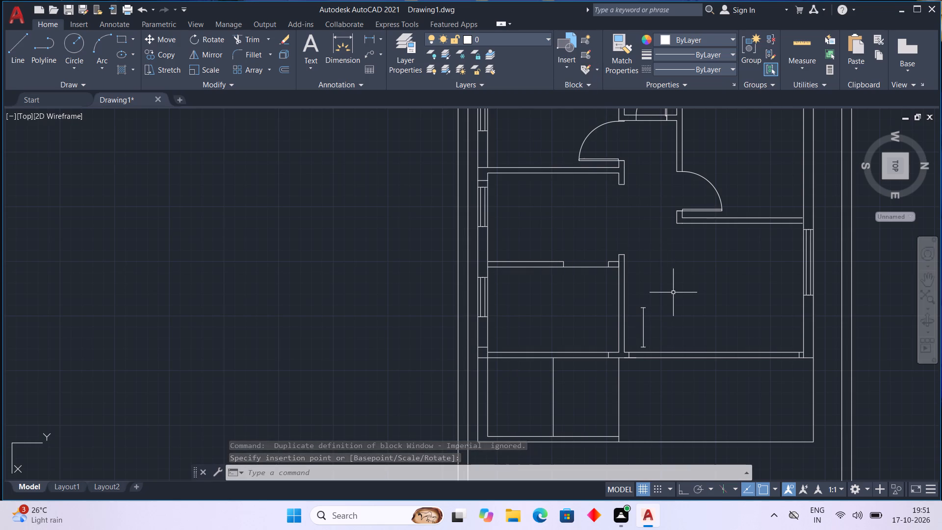
Set the wall thickness of the newly inserted window block to 5".
scroll(673, 298, "up", 1)
scroll(673, 298, "down", 1)
scroll(673, 298, "up", 1)
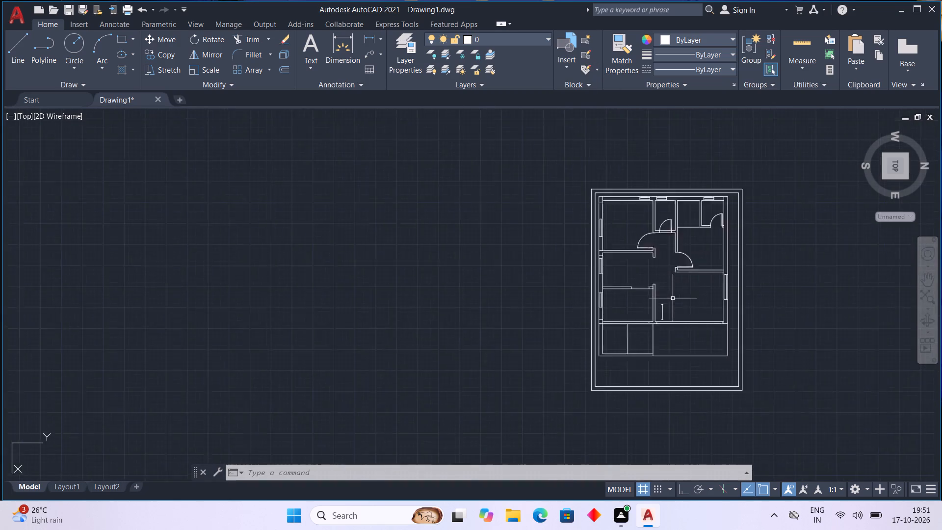
scroll(673, 298, "up", 1)
scroll(673, 298, "down", 1)
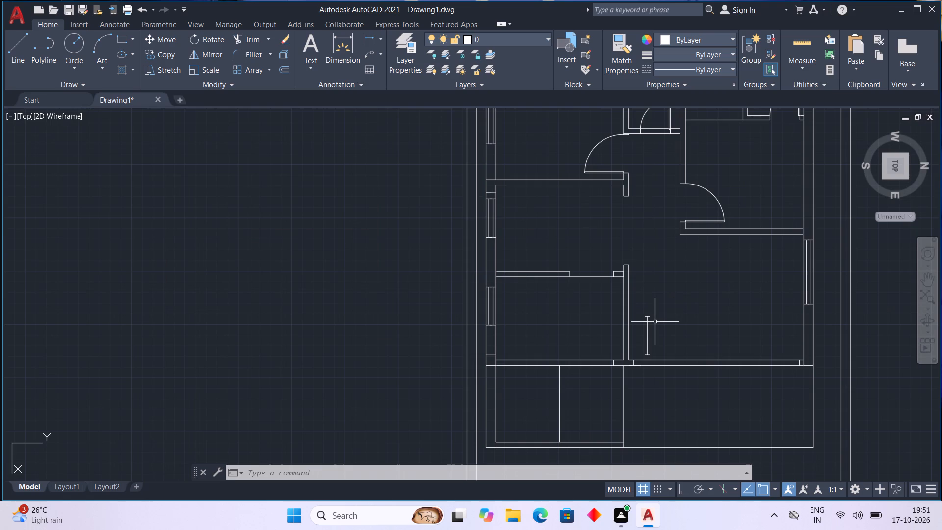
scroll(655, 322, "left", 3)
scroll(655, 322, "up", 1)
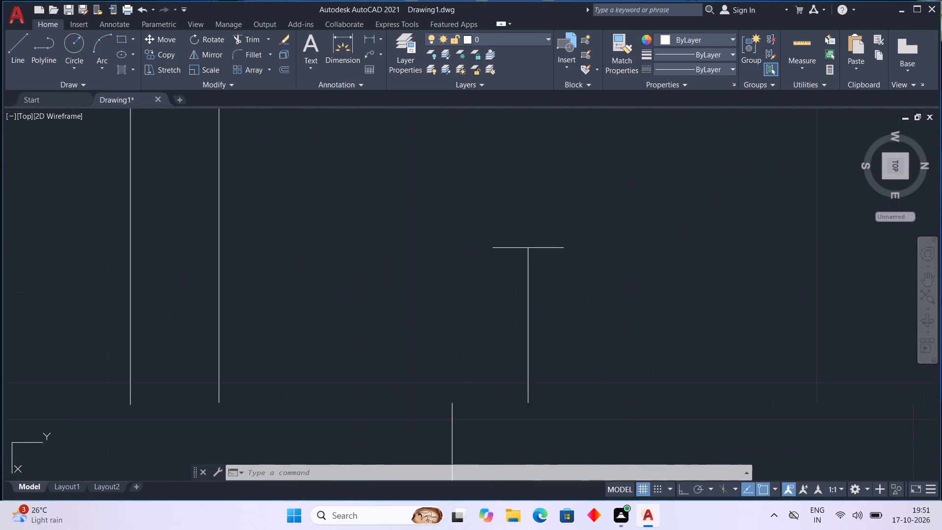
scroll(655, 322, "down", 2)
scroll(655, 322, "up", 1)
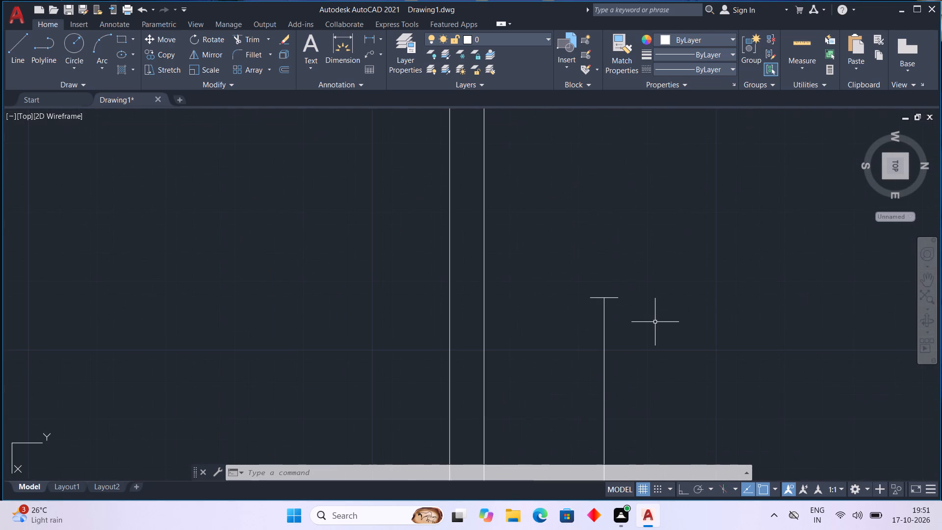
scroll(655, 322, "down", 3)
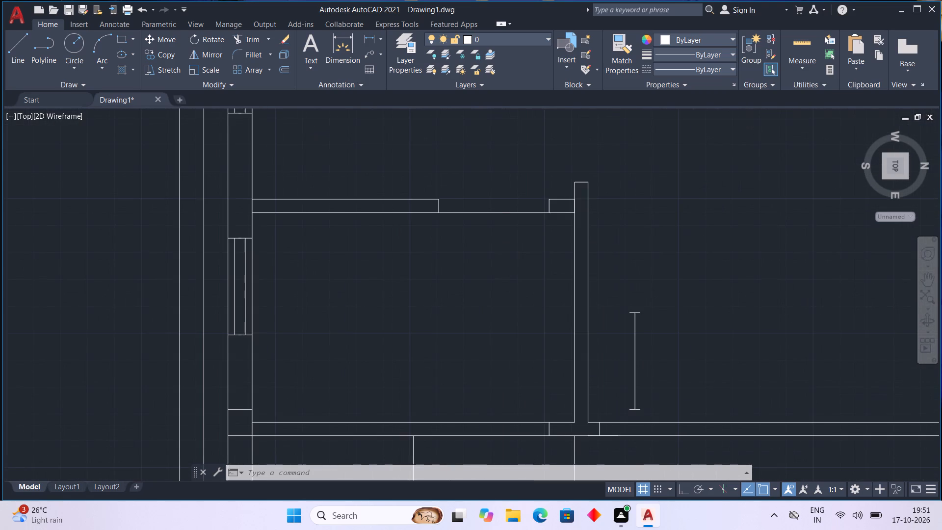
scroll(649, 365, "up", 1)
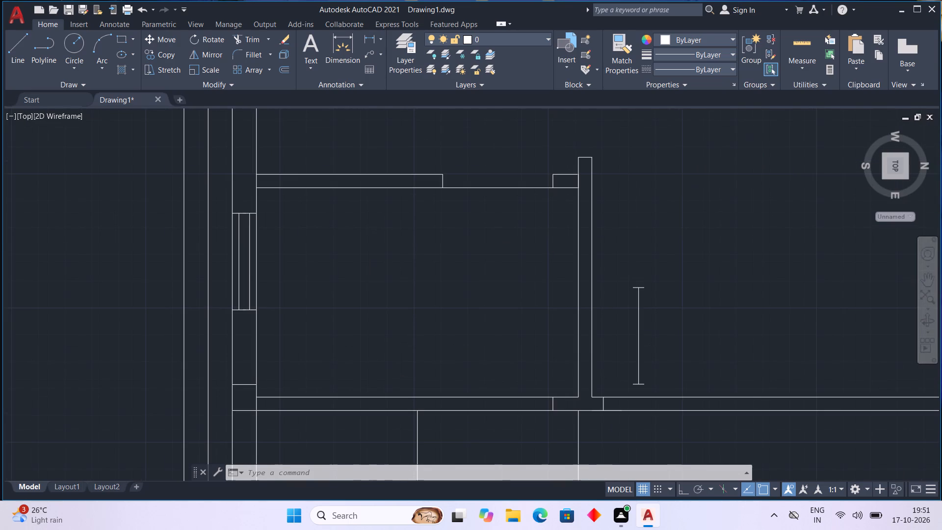
left_click(632, 241)
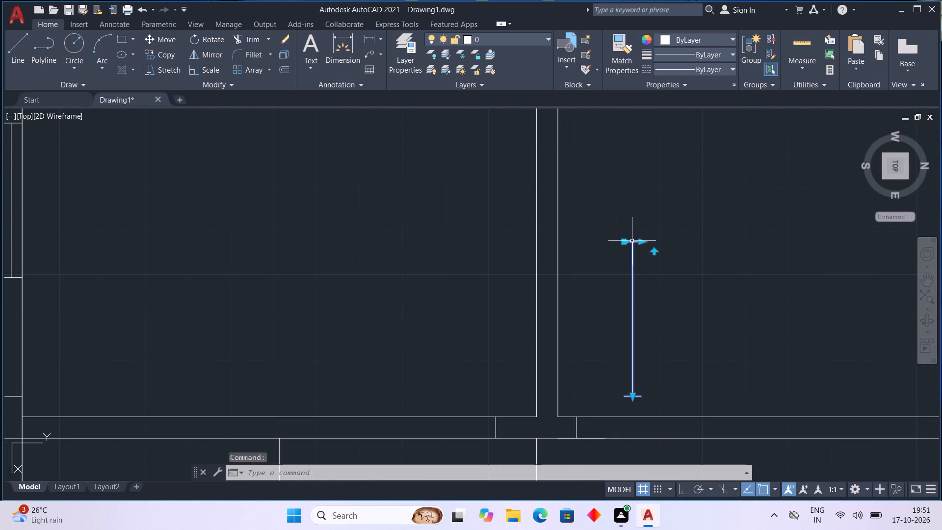
left_click(641, 240)
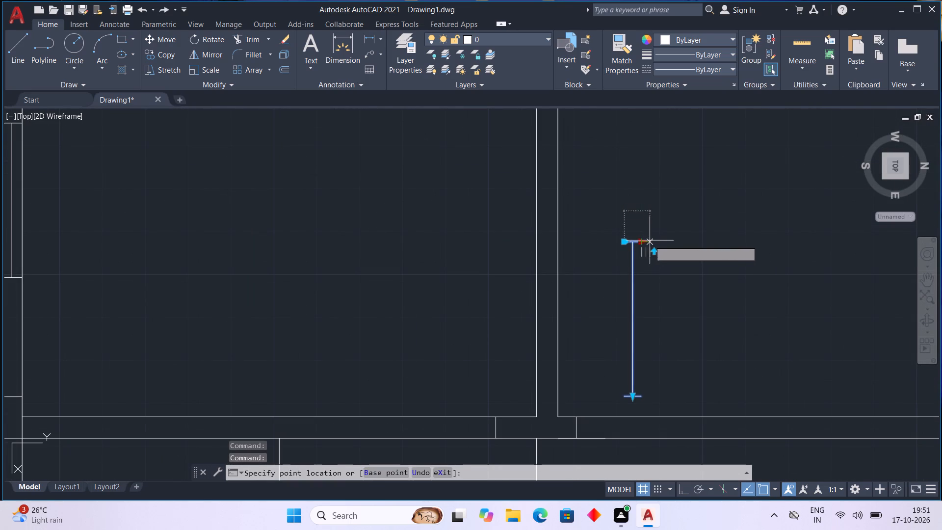
key("5")
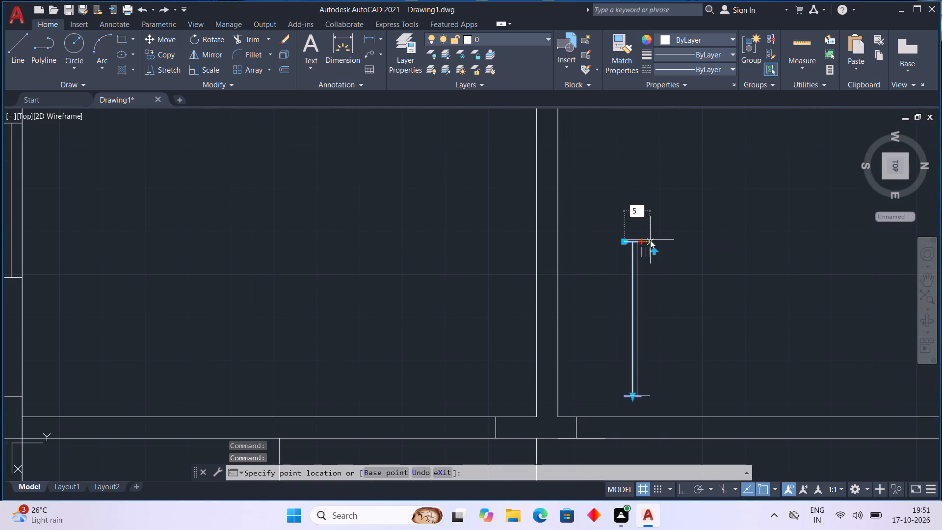
key("shift+quotedbl")
key("Return")
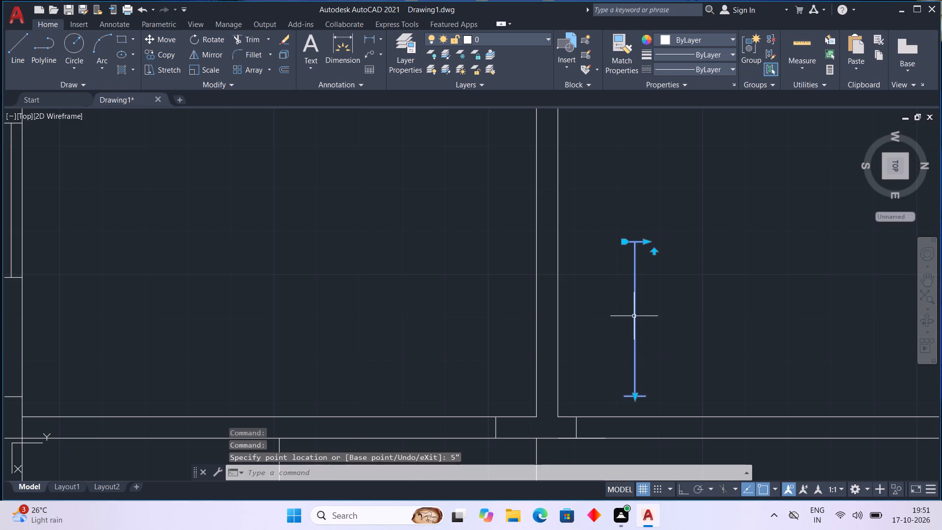
left_click(635, 397)
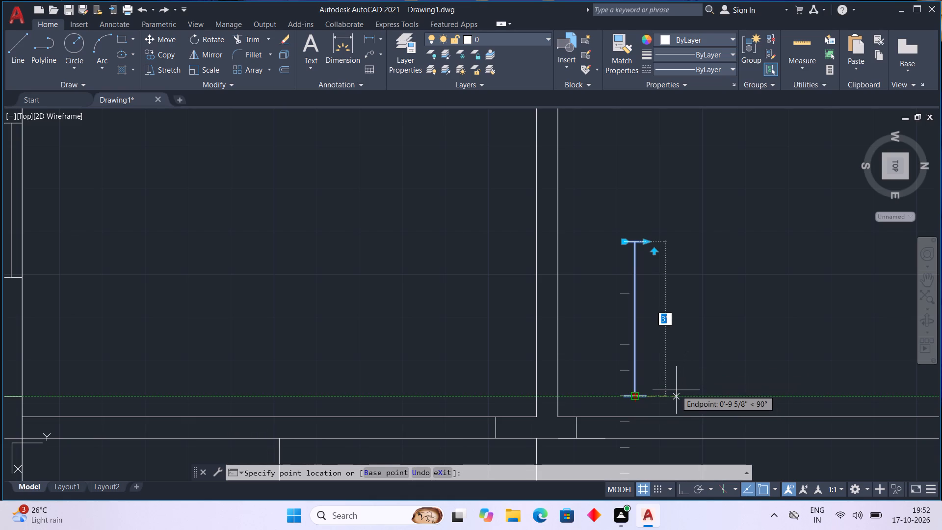
key("Escape")
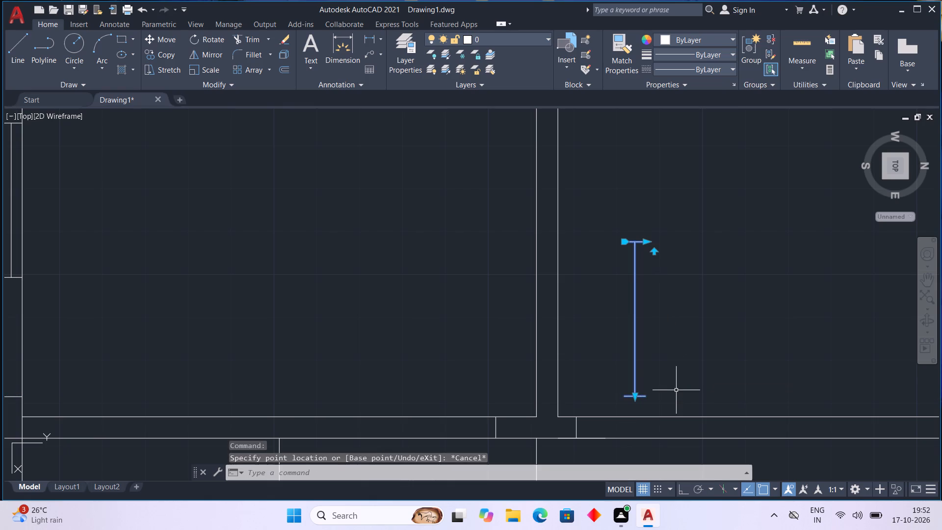
Rotate the window block 90° about its upper endpoint so that it runs parallel to the room's bottom wall.
left_click(200, 37)
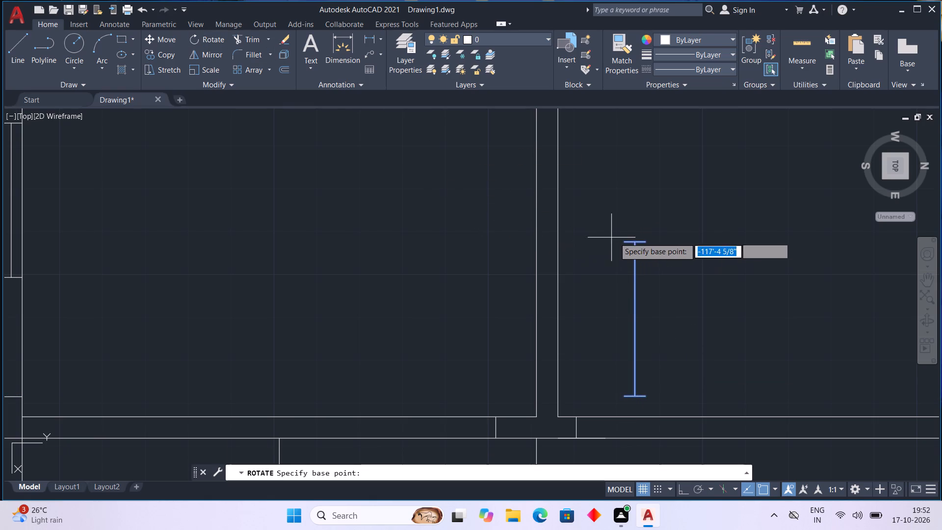
left_click(639, 241)
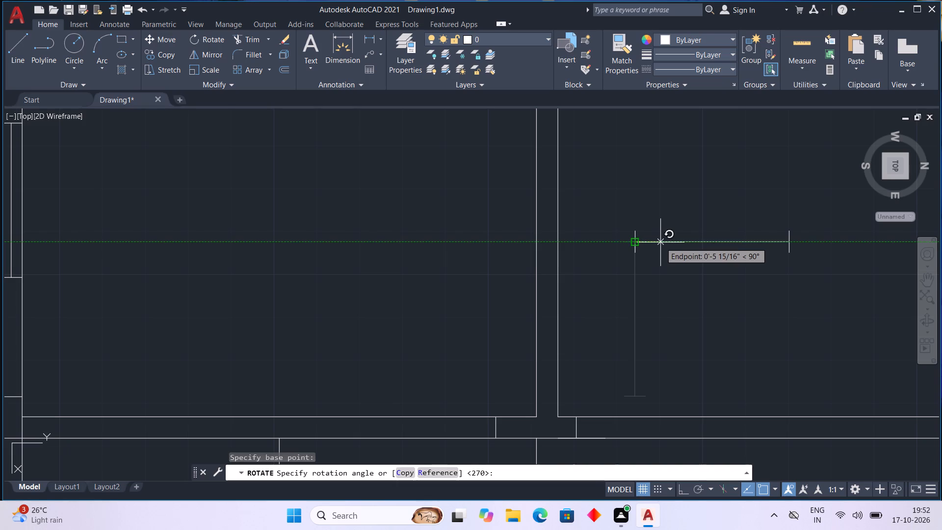
left_click(660, 242)
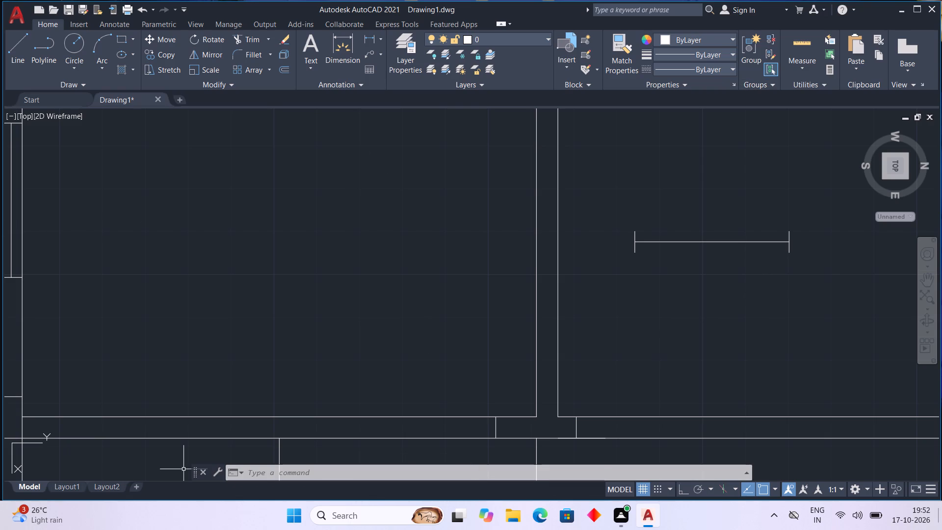
Move the window block by its base point onto the inner line of the room's bottom wall.
scroll(652, 265, "down", 2)
middle_click(652, 266)
middle_click_drag(652, 266, 590, 270)
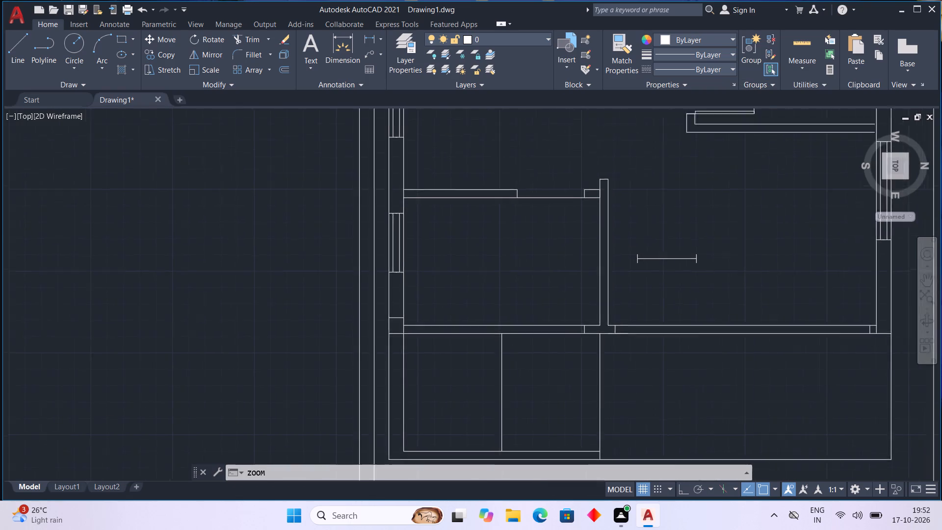
middle_click_drag(590, 270, 545, 274)
scroll(474, 339, "up", 1)
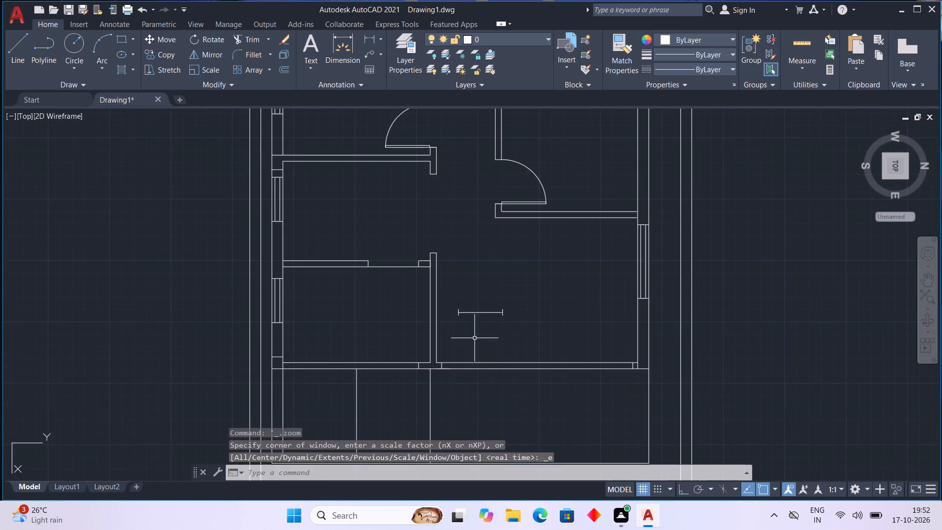
scroll(515, 325, "up", 2)
scroll(515, 325, "down", 1)
scroll(498, 321, "up", 1)
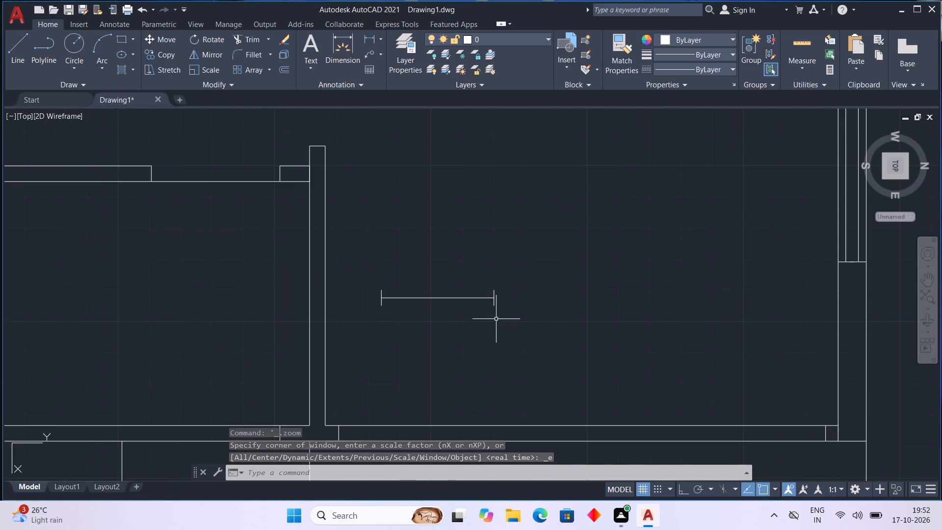
left_click(488, 298)
scroll(488, 298, "down", 1)
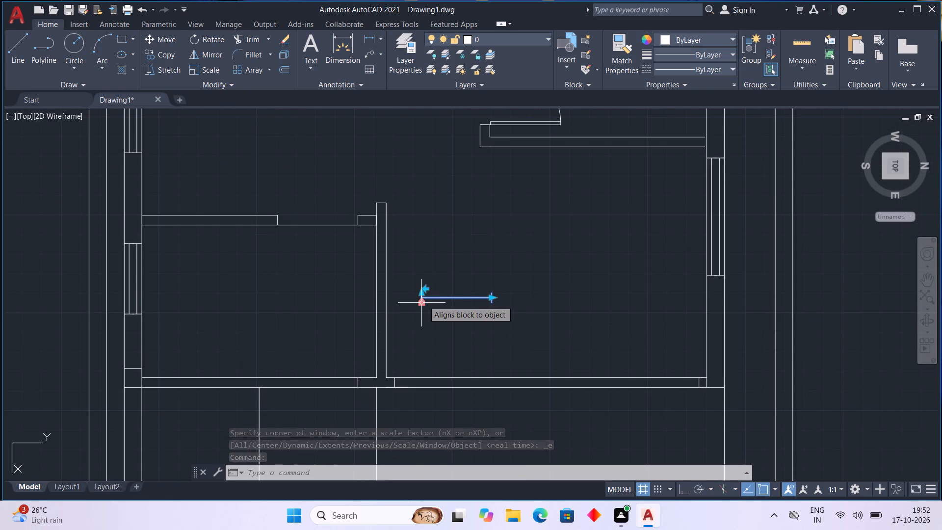
left_click(423, 301)
left_click(423, 301)
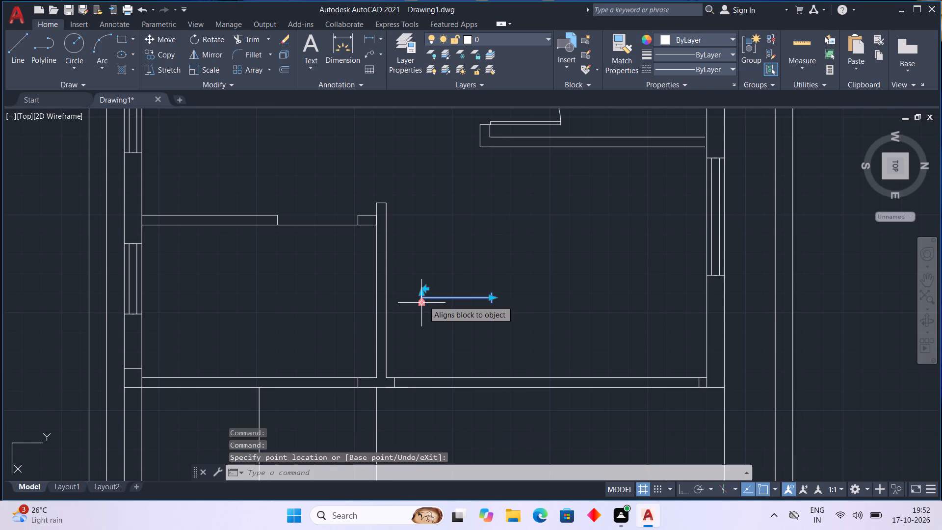
left_click_drag(423, 301, 423, 382)
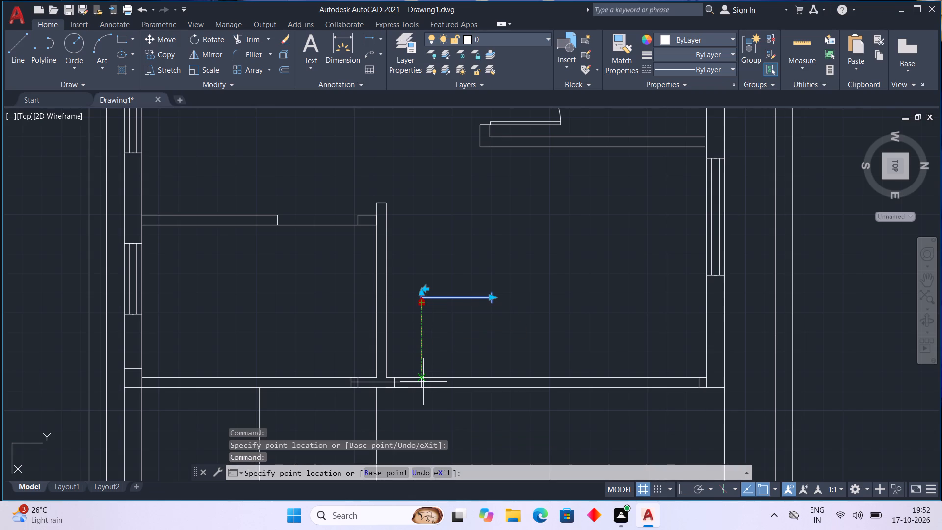
left_click_drag(423, 382, 453, 382)
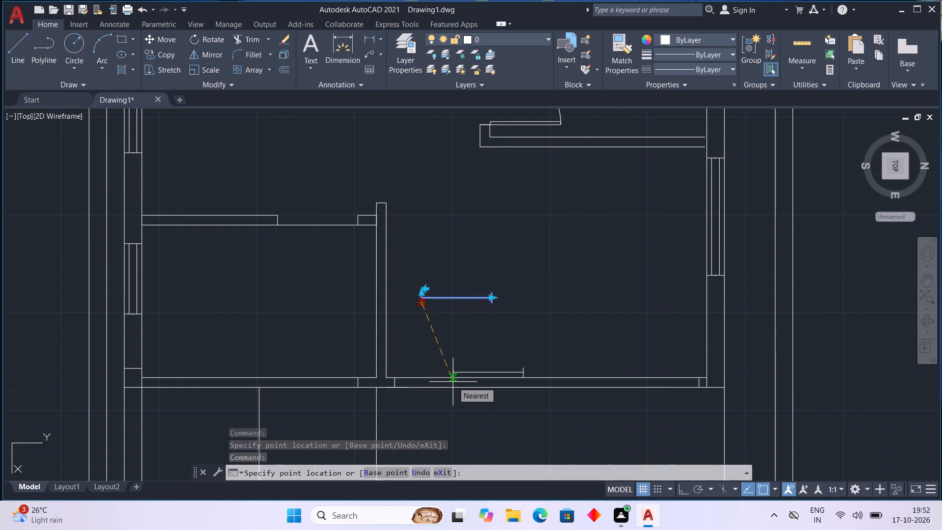
left_click(453, 382)
Nudge the window block along the bottom wall toward the interior partition, stopping just short of the short wall jamb line.
scroll(460, 391, "up", 3)
scroll(460, 391, "down", 2)
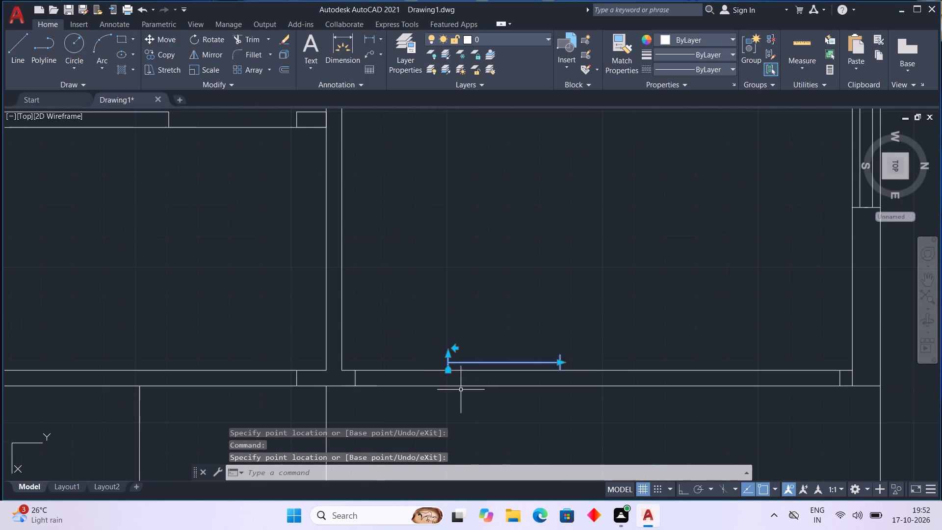
key("ctrl+Left")
key("ctrl+Left")
key("ctrl+Left")
key("ctrl+Left")
key("ctrl+Left")
key("ctrl+Left")
key("ctrl+Left")
key("ctrl+Left")
key("ctrl+Left")
key("ctrl+Left")
key("ctrl+Left")
key("ctrl+Left")
key("ctrl+Left")
key("ctrl+Left")
key("ctrl+Left")
key("ctrl+Left")
key("ctrl+Left")
key("ctrl+Left")
key("ctrl+Left")
key("ctrl+Left")
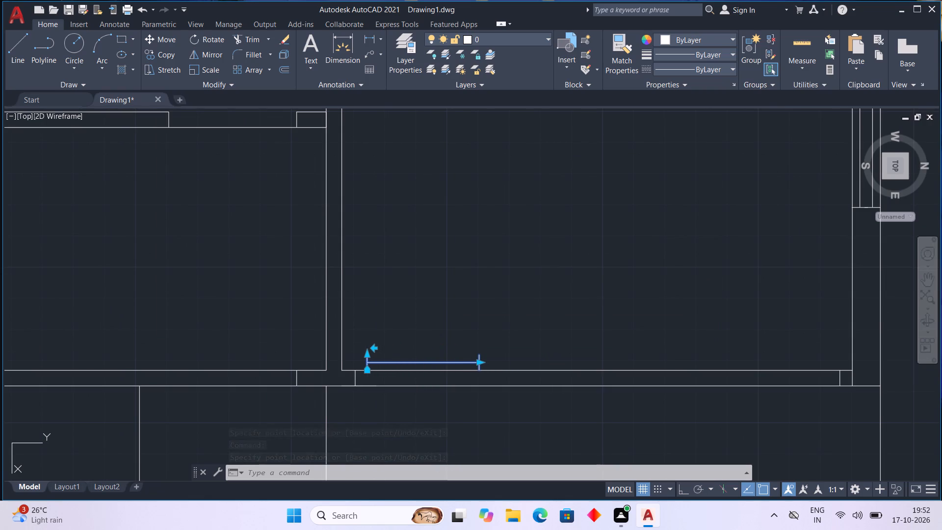
Nudge the window block down until its ends fit exactly between the bottom wall's two lines, and deselect it.
key("ctrl+Down")
key("ctrl+Down")
key("ctrl+Down")
key("ctrl+Down")
key("ctrl+Down")
key("ctrl+Down")
key("ctrl+Down")
key("ctrl+Down")
key("ctrl+Down")
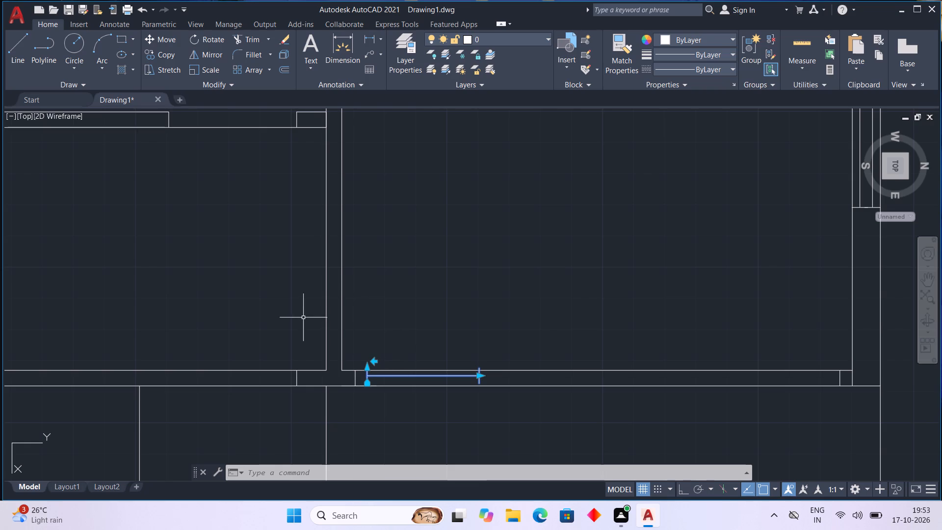
scroll(474, 386, "up", 2)
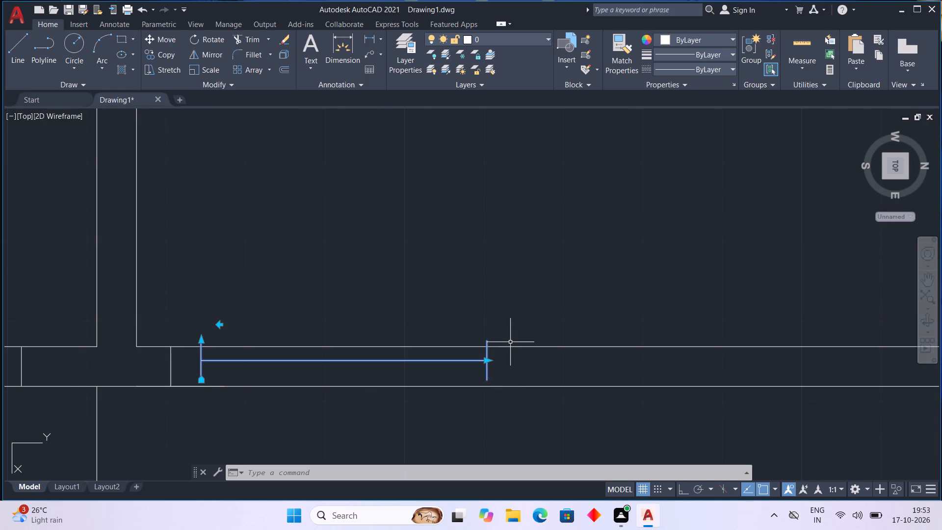
key("ctrl+Down")
key("ctrl+Down")
key("ctrl+Down")
key("ctrl+Down")
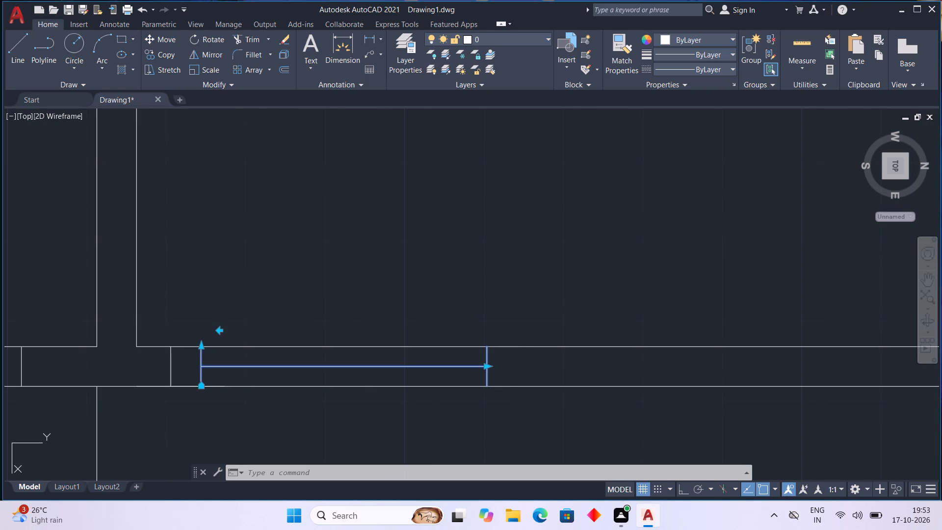
key("Escape")
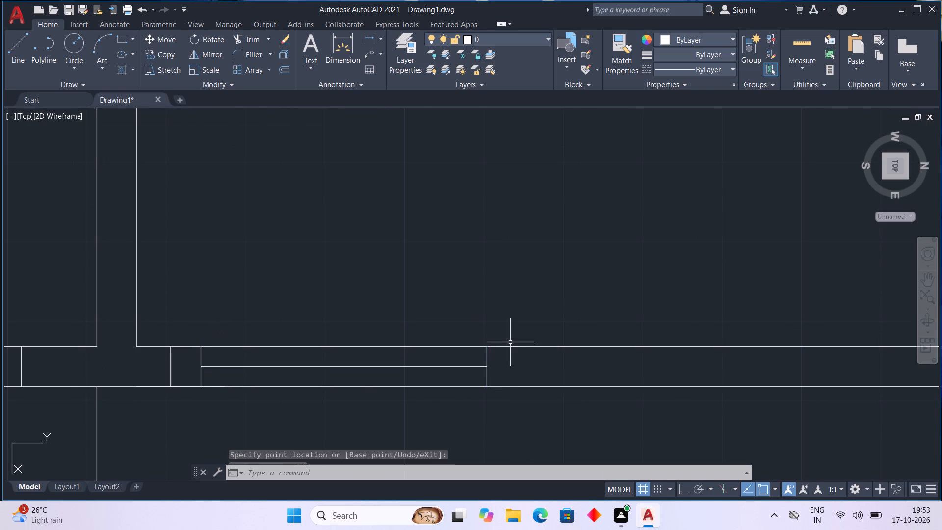
scroll(497, 337, "down", 1)
scroll(479, 397, "down", 2)
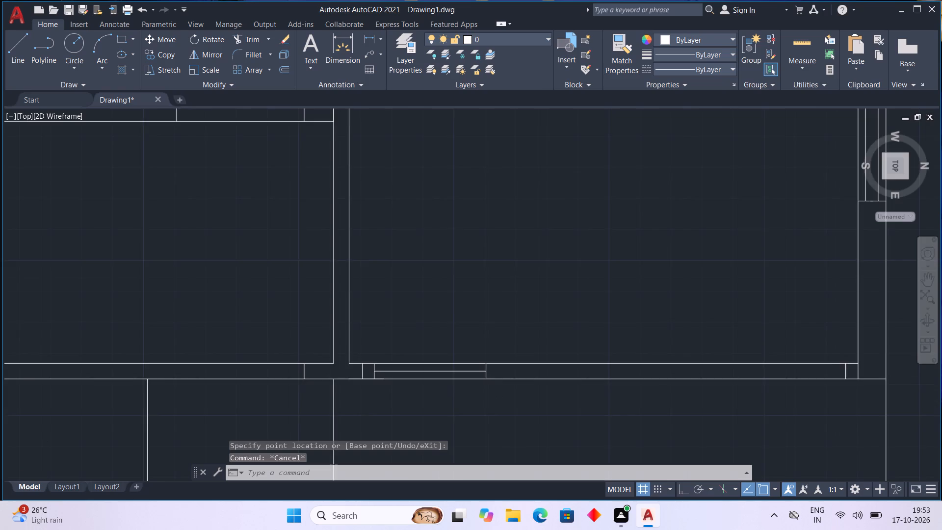
scroll(479, 397, "down", 1)
scroll(479, 397, "up", 1)
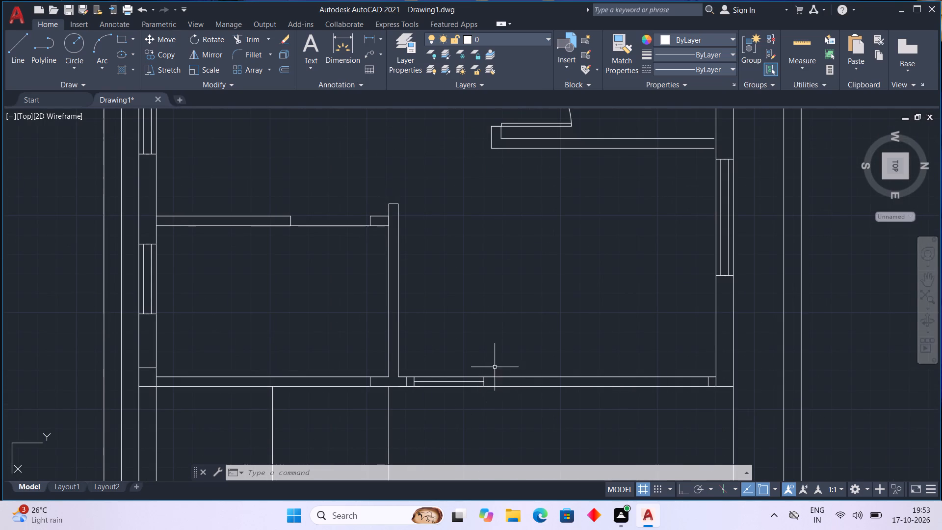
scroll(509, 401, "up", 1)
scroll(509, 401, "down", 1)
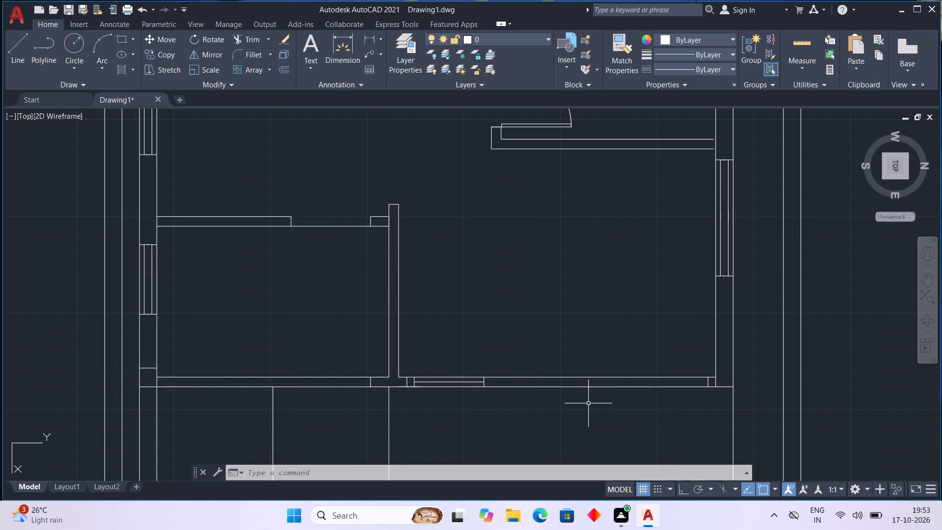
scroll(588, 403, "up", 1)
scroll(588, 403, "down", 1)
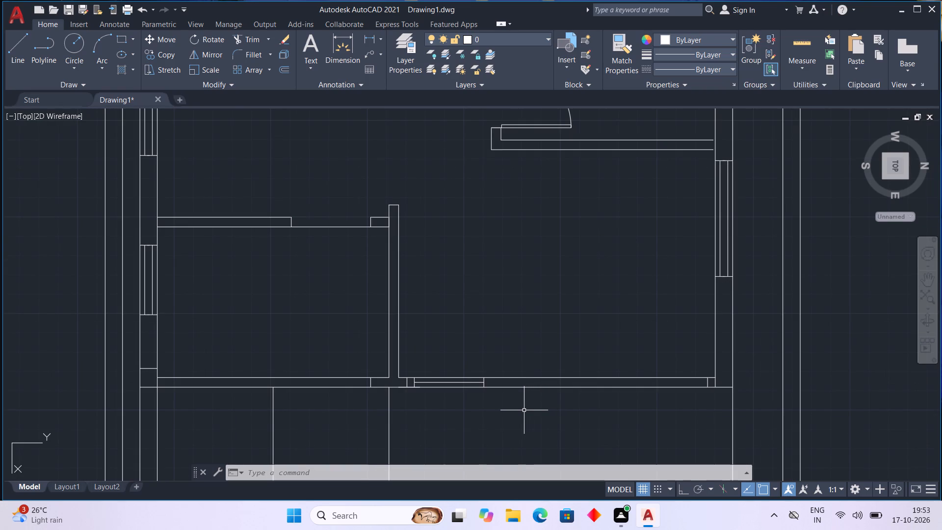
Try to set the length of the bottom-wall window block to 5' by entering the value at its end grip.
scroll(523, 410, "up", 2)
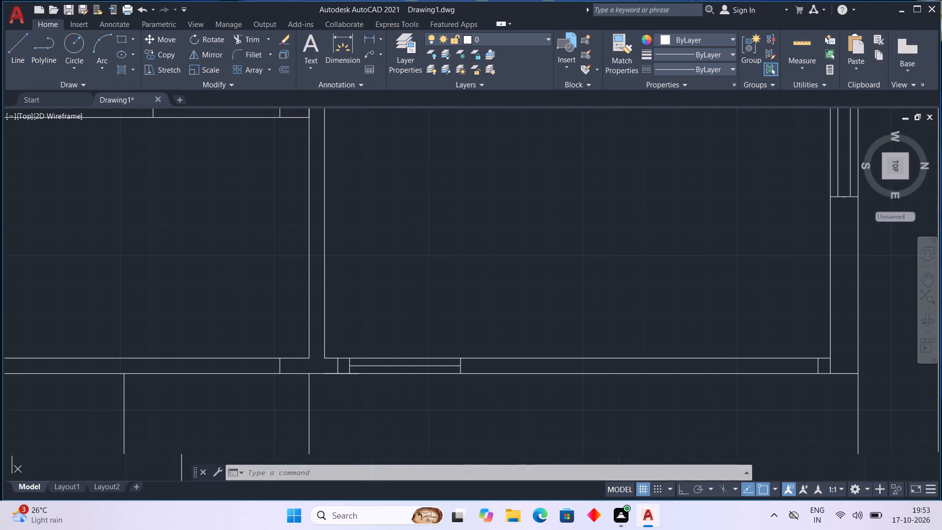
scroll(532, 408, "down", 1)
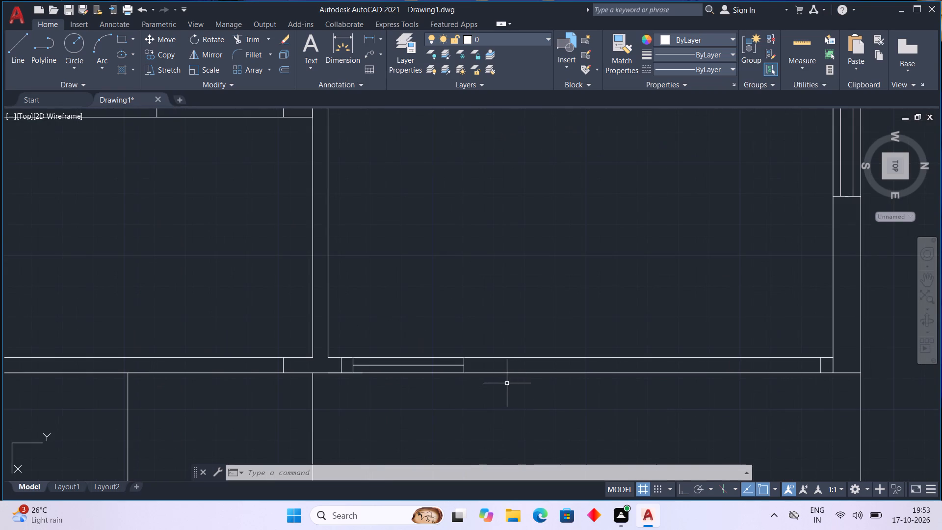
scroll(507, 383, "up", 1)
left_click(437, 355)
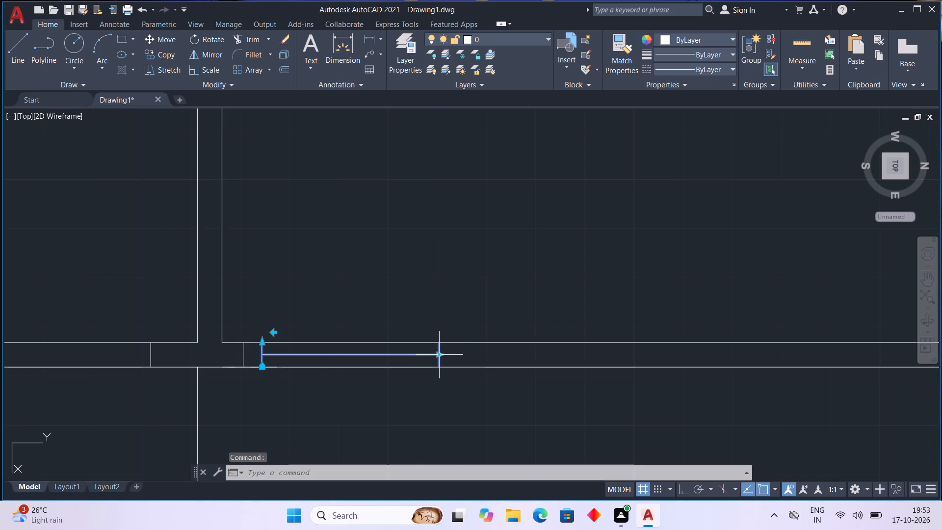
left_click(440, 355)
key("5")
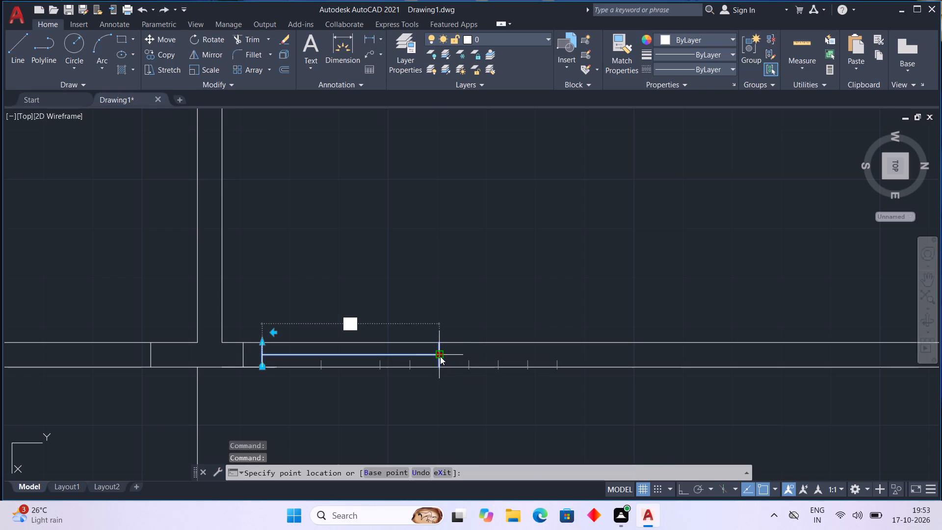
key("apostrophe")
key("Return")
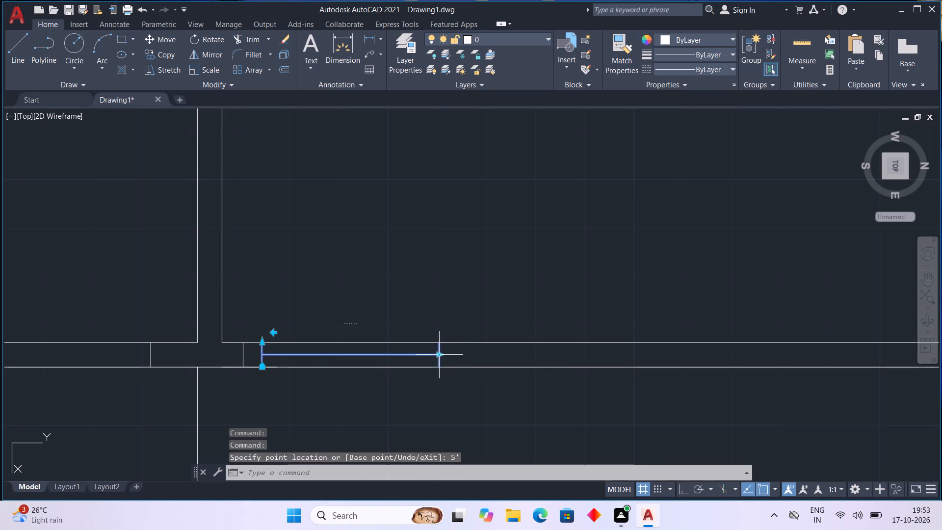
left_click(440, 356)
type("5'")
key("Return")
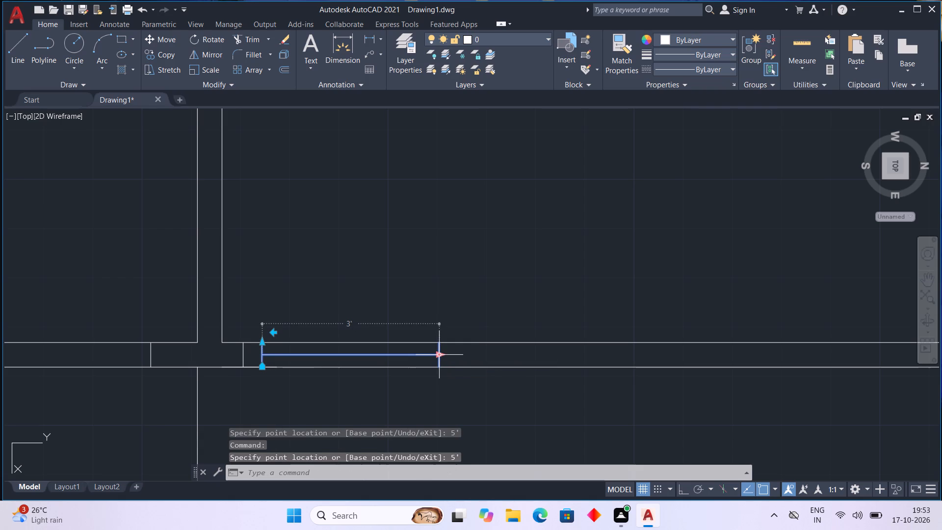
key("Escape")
Stretch the free end of the window block along the bottom wall, away from the partition, to a length of 5'.
scroll(440, 356, "down", 2)
scroll(440, 356, "up", 2)
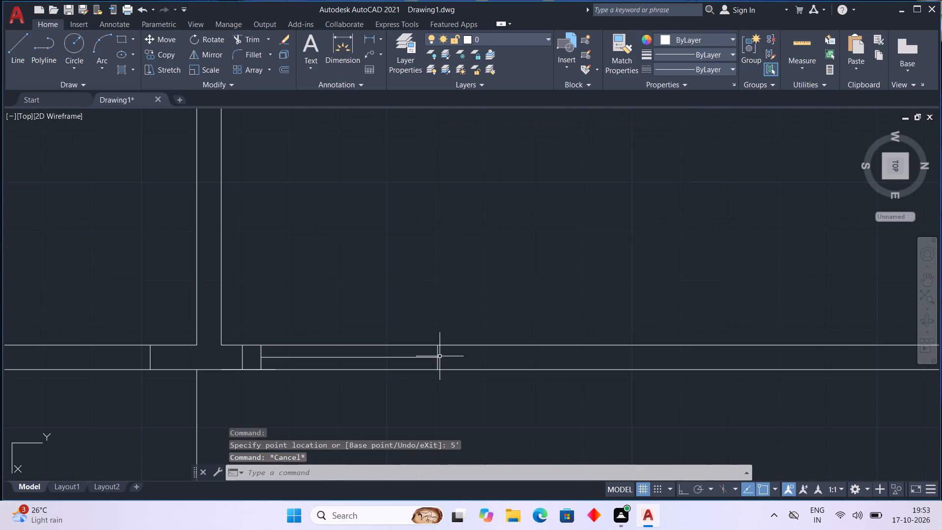
left_click(439, 356)
left_click_drag(439, 356, 497, 358)
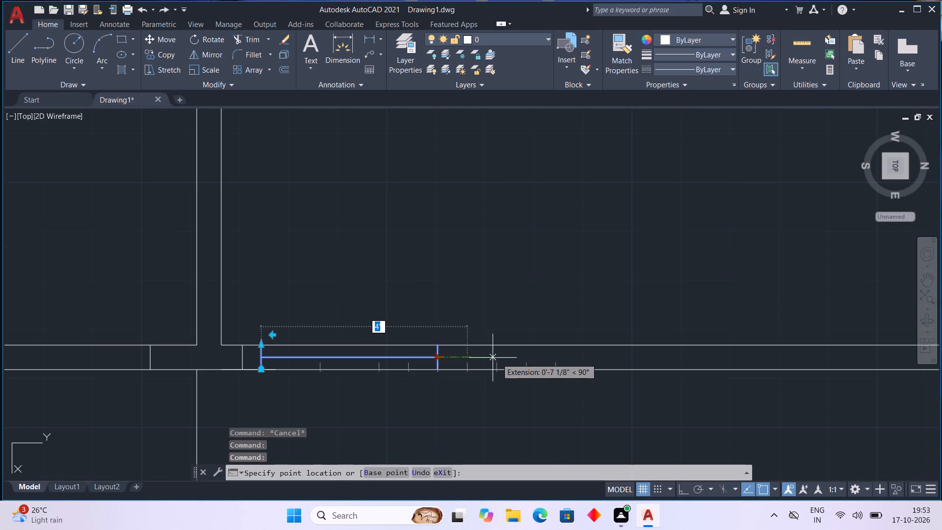
left_click_drag(497, 358, 557, 358)
double_click(557, 358)
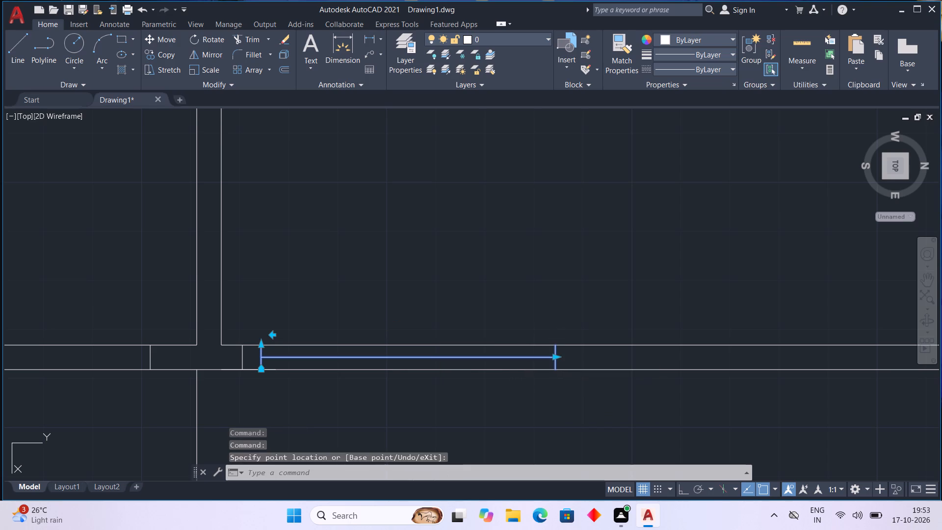
key("Escape")
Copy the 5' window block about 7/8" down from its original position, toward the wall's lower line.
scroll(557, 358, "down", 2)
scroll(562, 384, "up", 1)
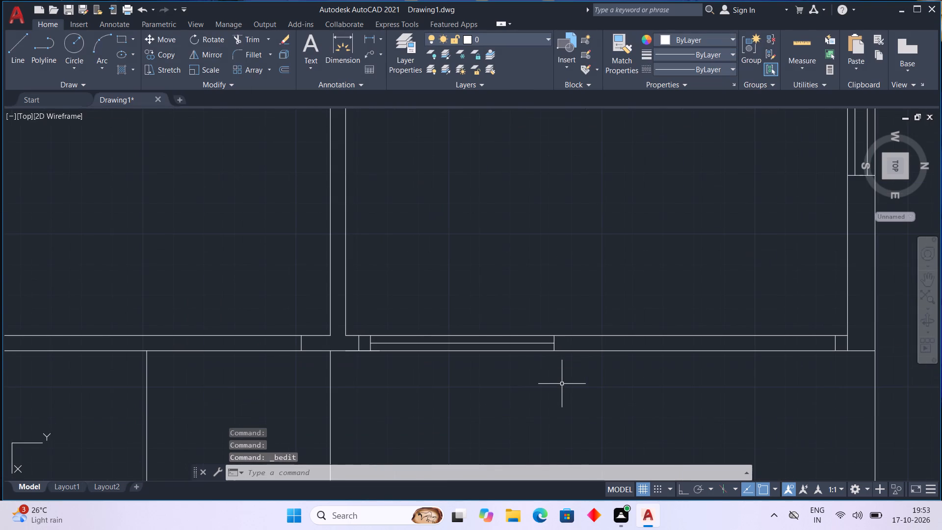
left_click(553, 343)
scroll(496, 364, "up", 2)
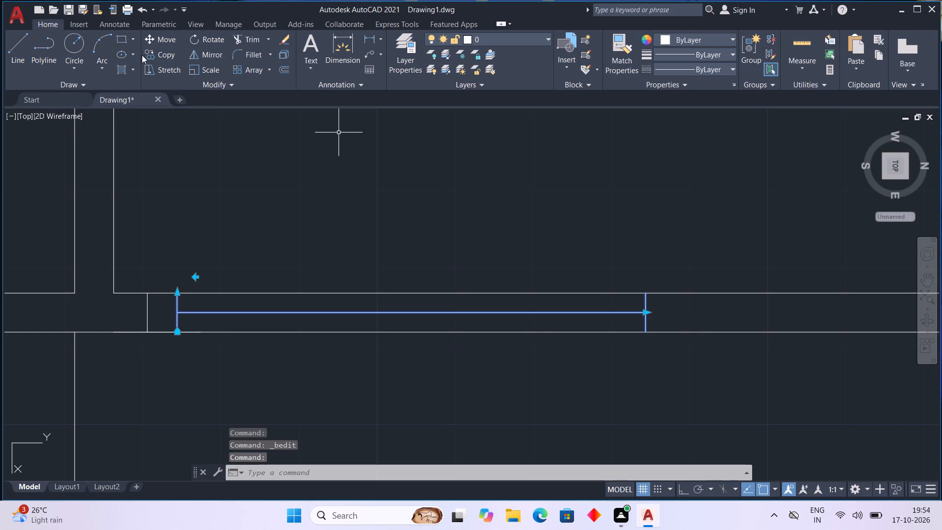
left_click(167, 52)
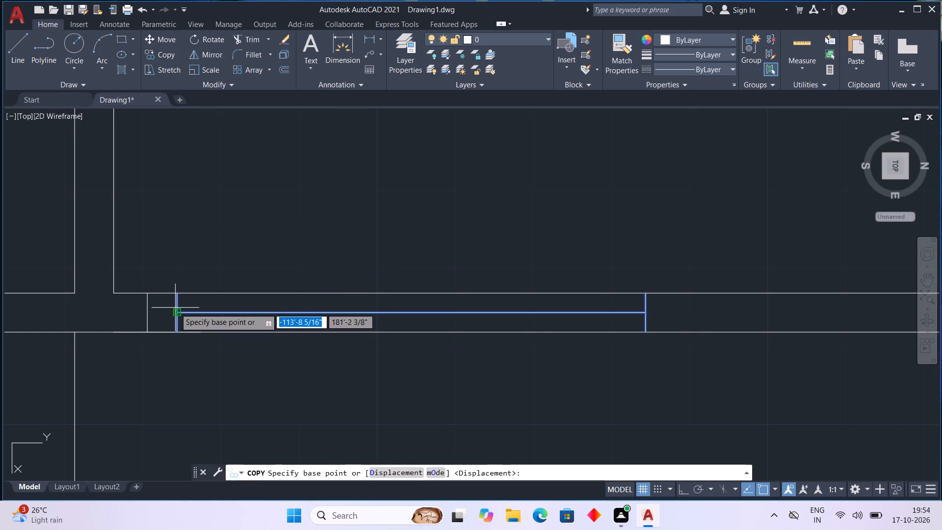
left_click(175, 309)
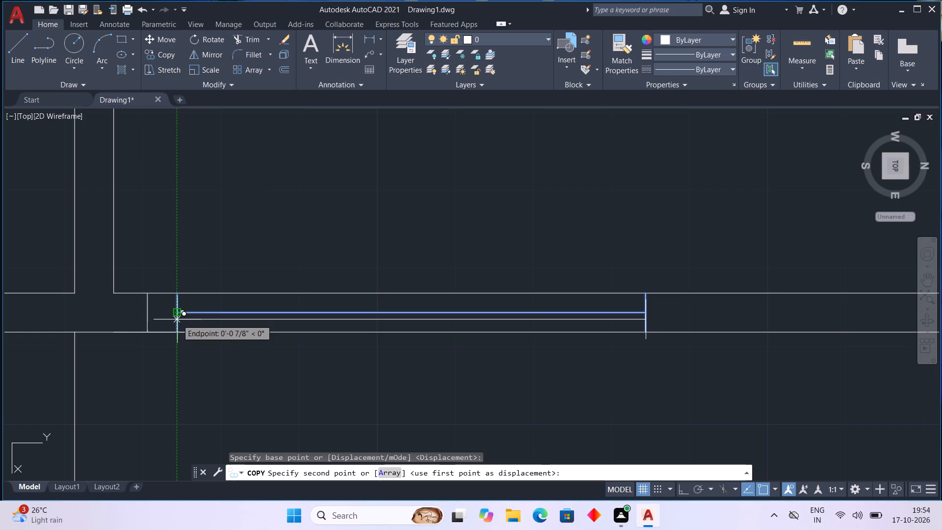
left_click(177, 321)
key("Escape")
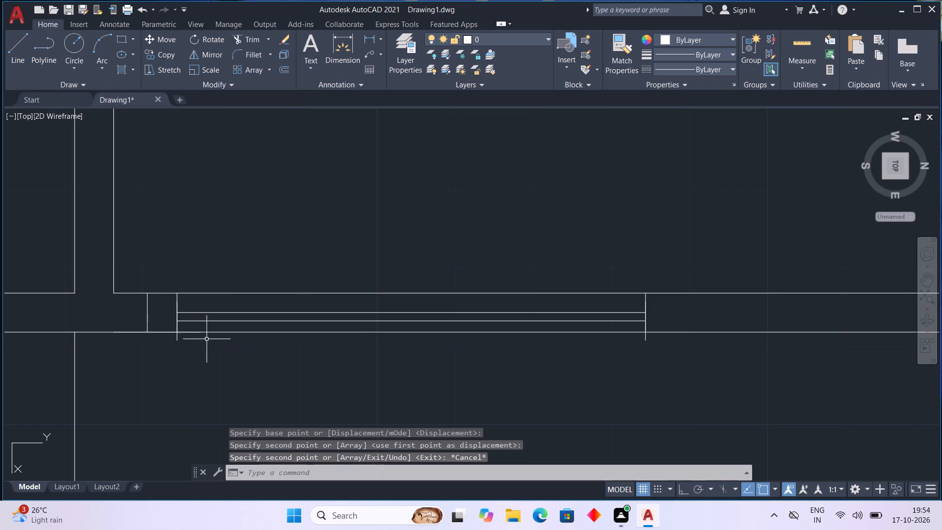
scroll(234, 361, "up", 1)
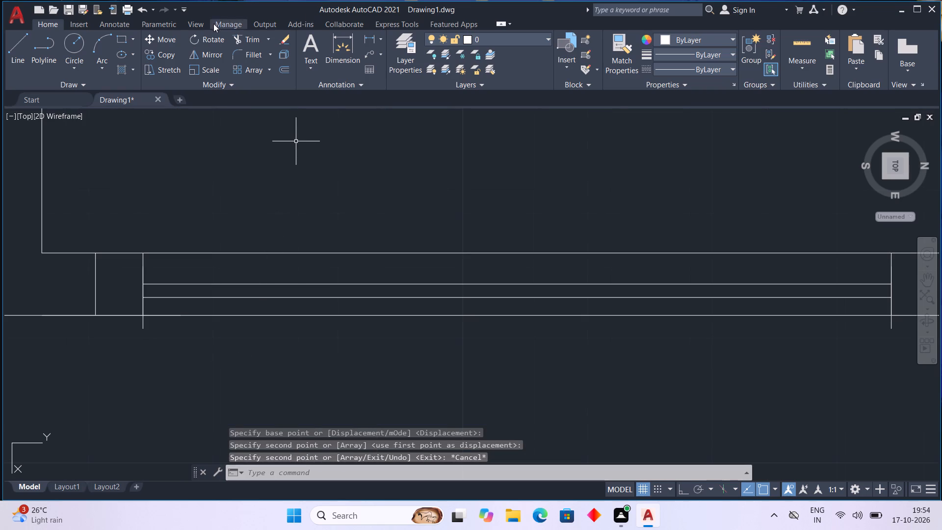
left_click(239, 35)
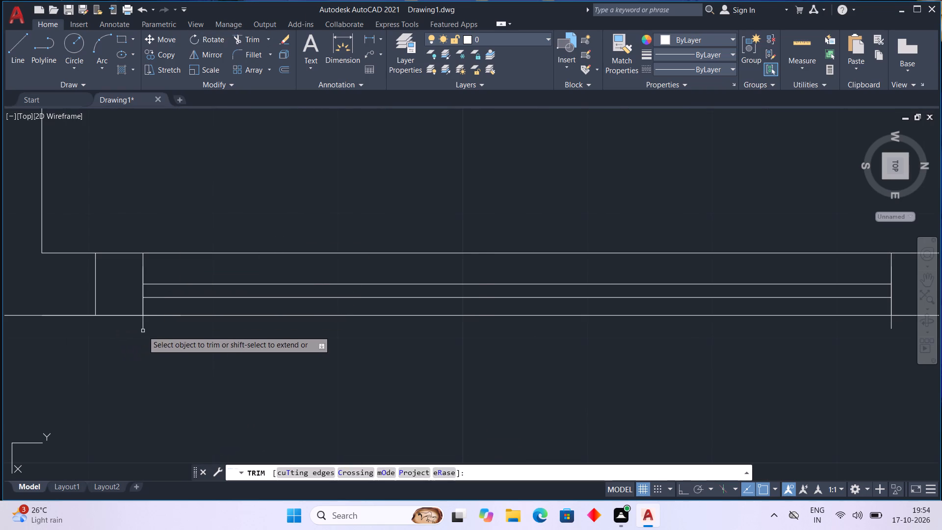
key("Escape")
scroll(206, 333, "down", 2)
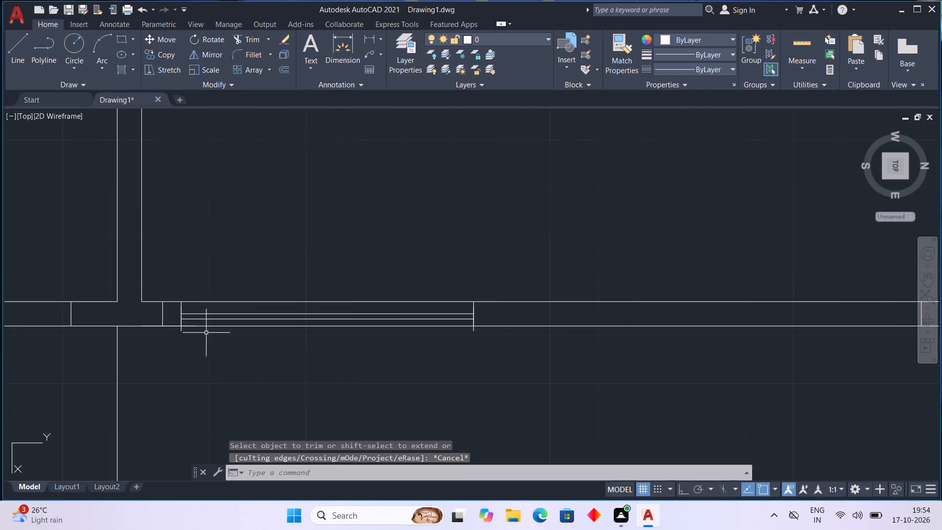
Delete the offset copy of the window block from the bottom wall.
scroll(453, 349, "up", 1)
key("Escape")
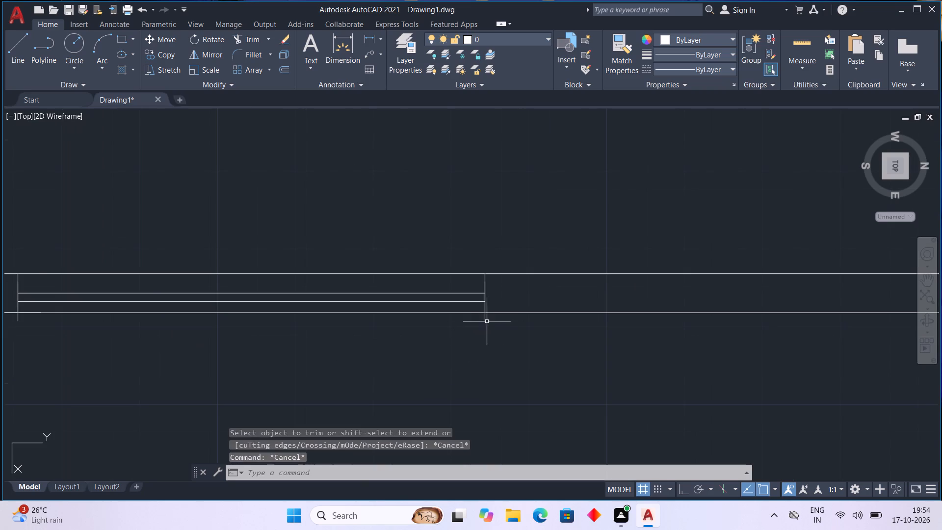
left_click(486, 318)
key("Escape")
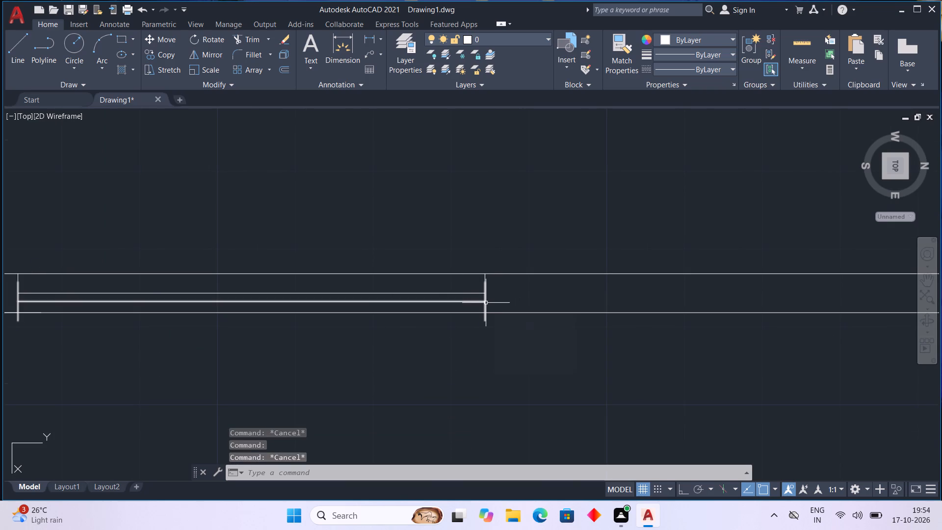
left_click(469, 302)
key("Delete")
Examine the lower part of the floor plan around the bottom-wall window, the adjoining rooms and the door openings.
scroll(468, 298, "down", 1)
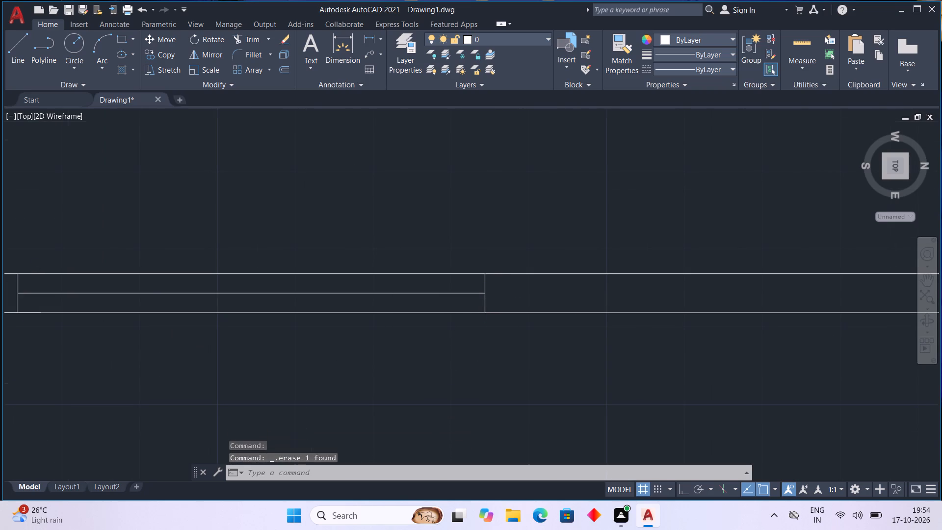
scroll(468, 298, "down", 1)
scroll(489, 336, "down", 2)
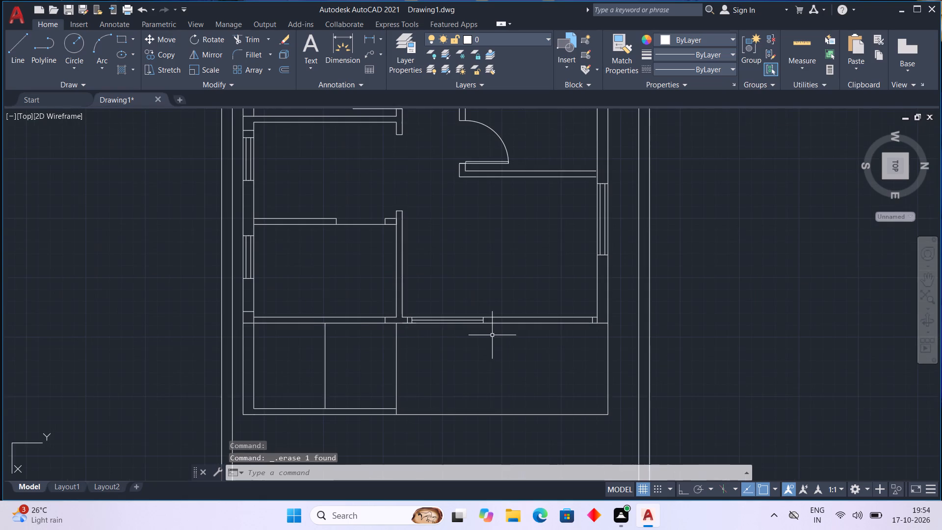
scroll(492, 335, "up", 1)
scroll(622, 330, "up", 1)
scroll(622, 330, "down", 1)
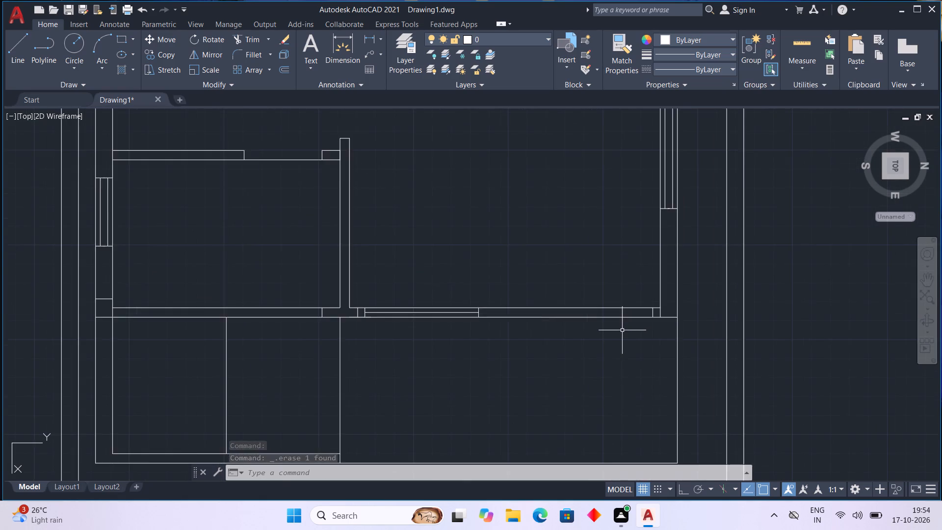
scroll(622, 330, "down", 1)
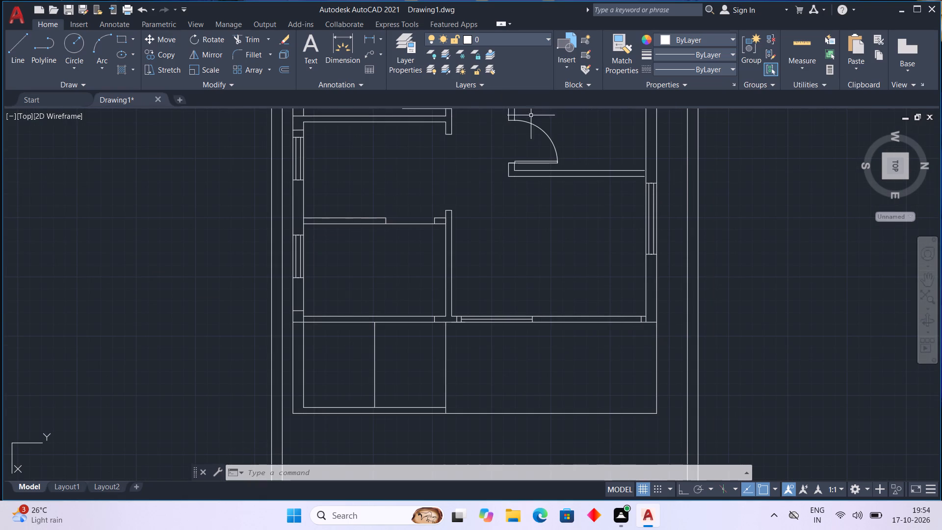
scroll(500, 185, "down", 2)
scroll(505, 182, "up", 1)
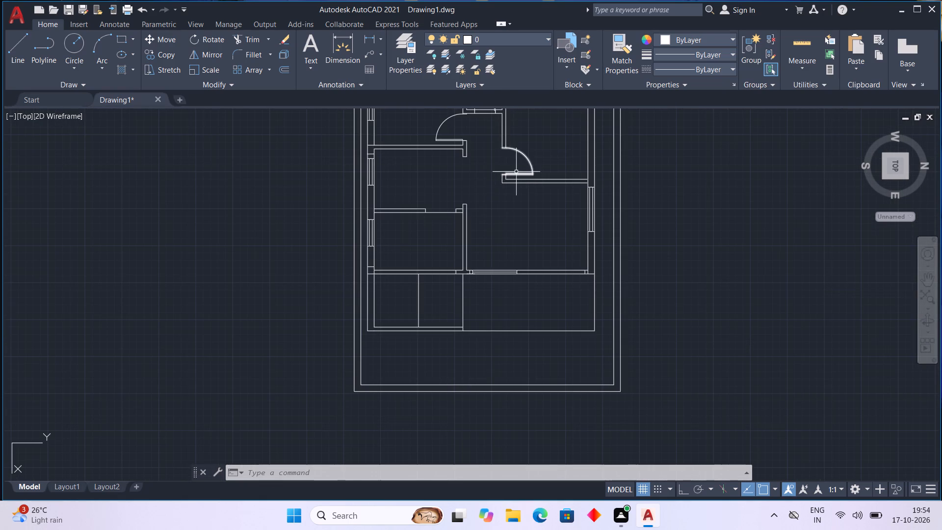
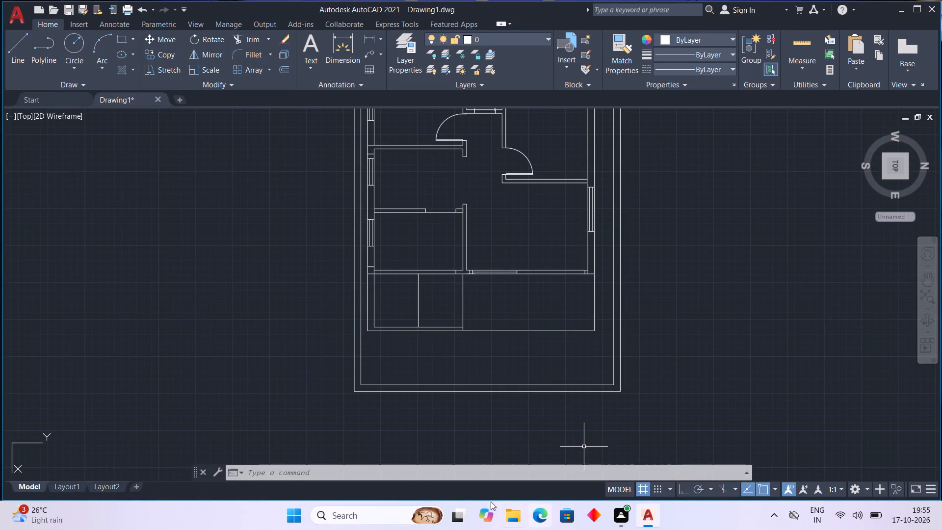
Copy the window block from the lower-left room's outer wall into the open space of that room, near the partition.
scroll(433, 262, "up", 2)
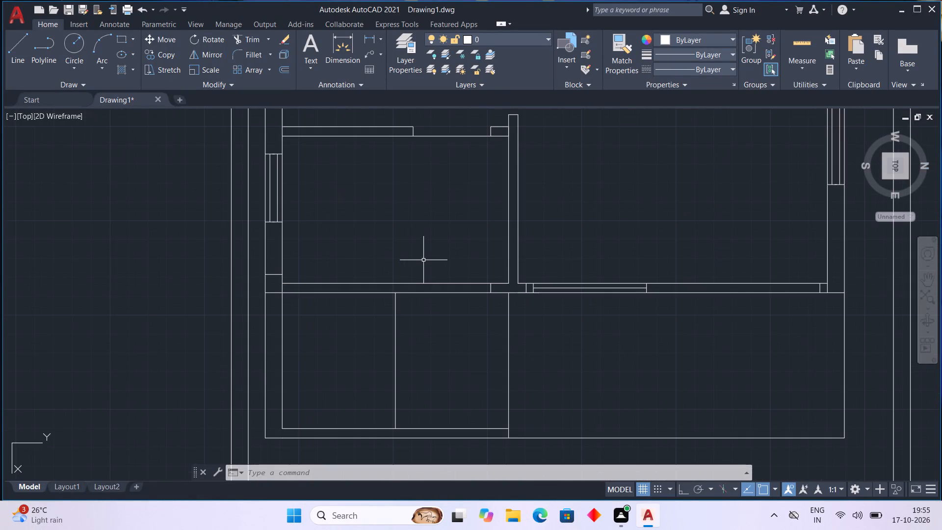
left_click(277, 160)
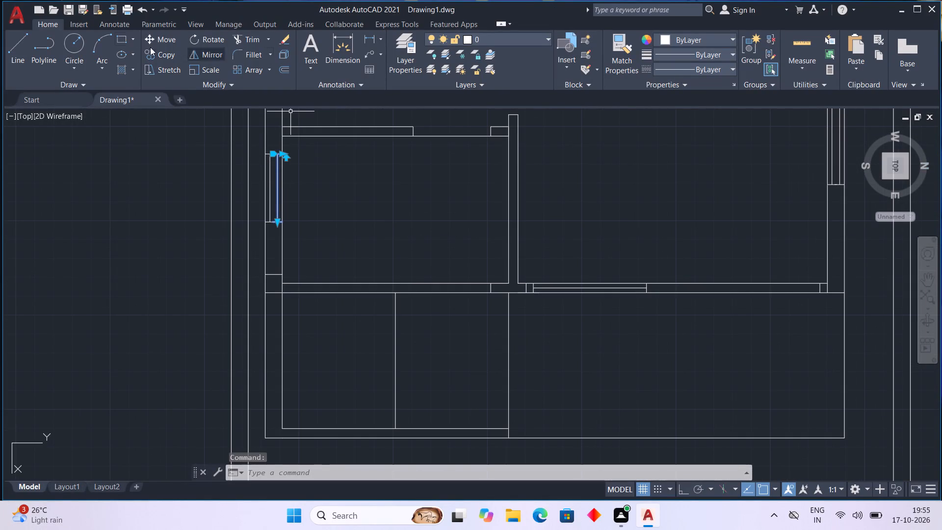
left_click(152, 55)
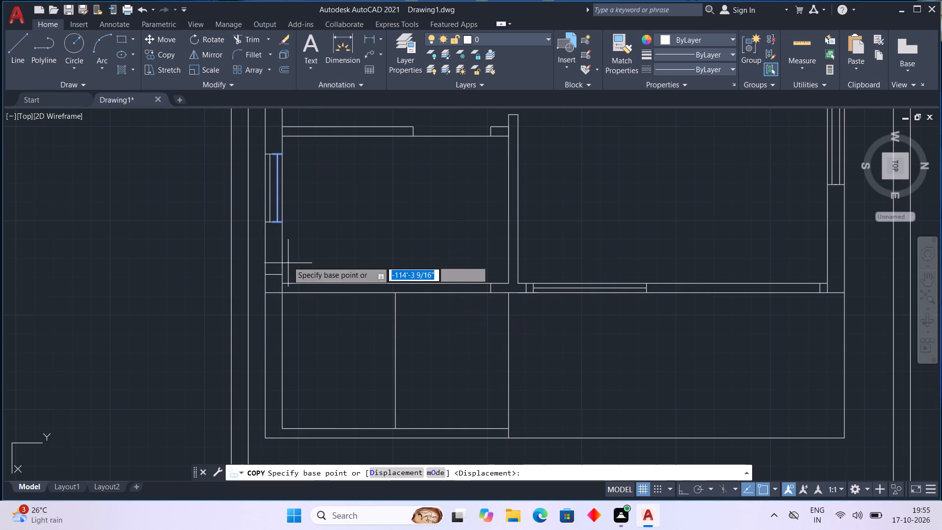
left_click(276, 223)
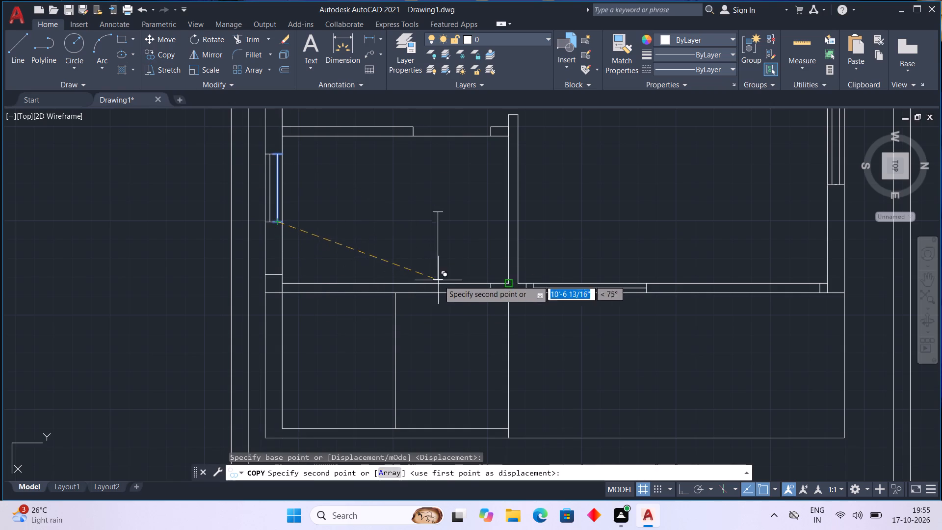
left_click(468, 268)
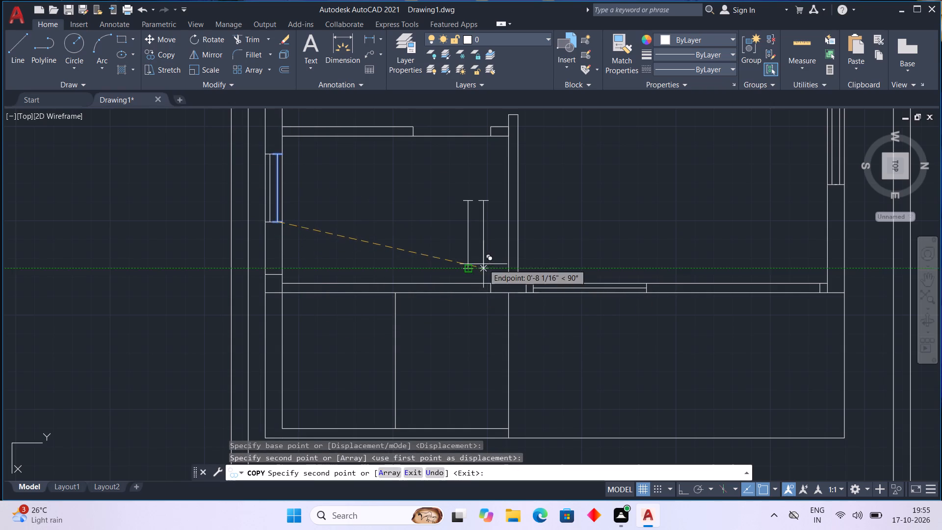
key("Escape")
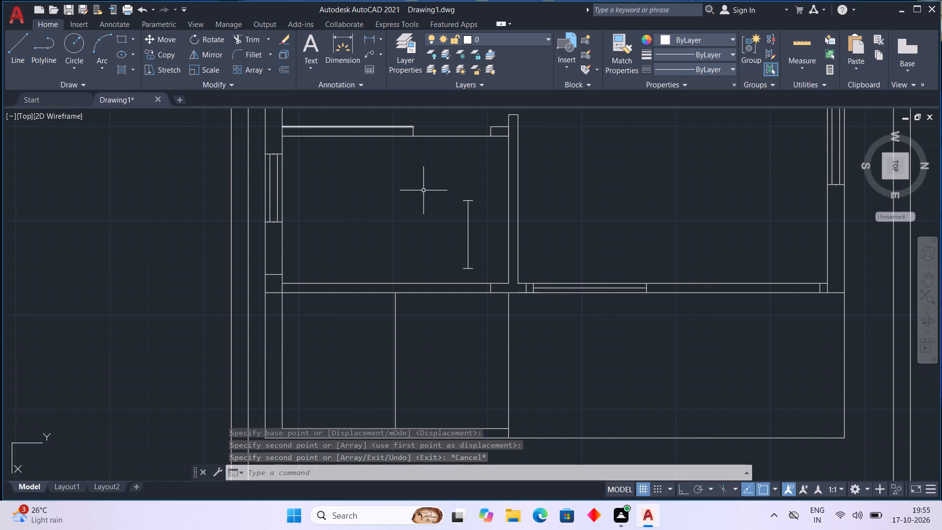
Rotate the copied window block about its lower end so it lies horizontally, parallel to the bottom wall.
left_click(470, 219)
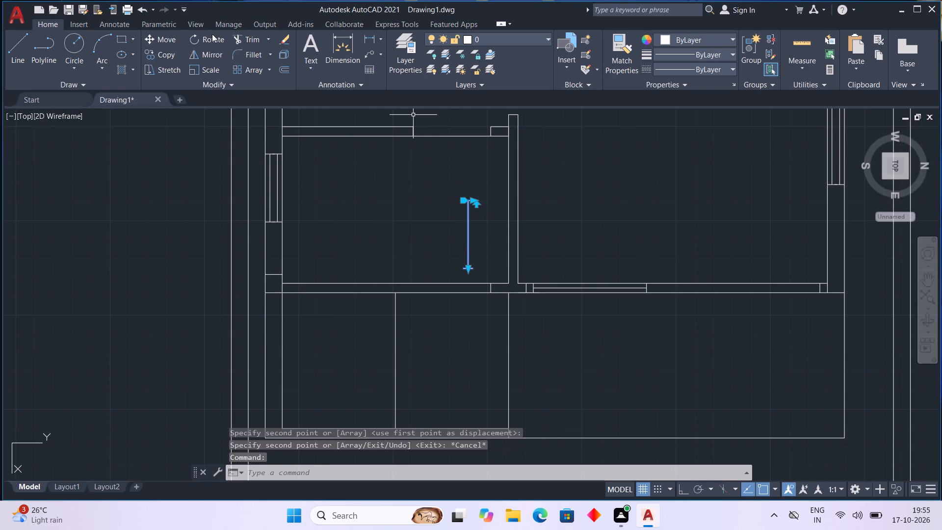
left_click(201, 37)
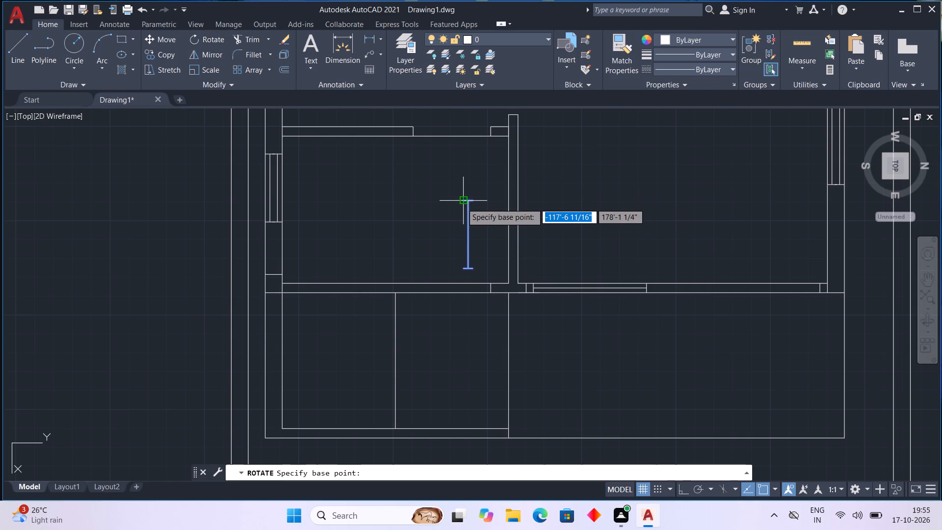
scroll(468, 203, "up", 3)
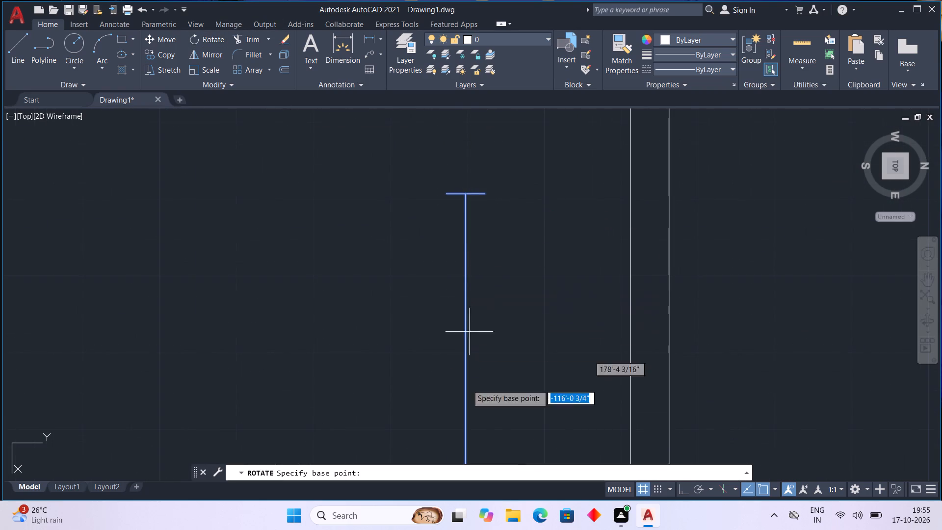
scroll(465, 436, "down", 2)
scroll(468, 448, "up", 1)
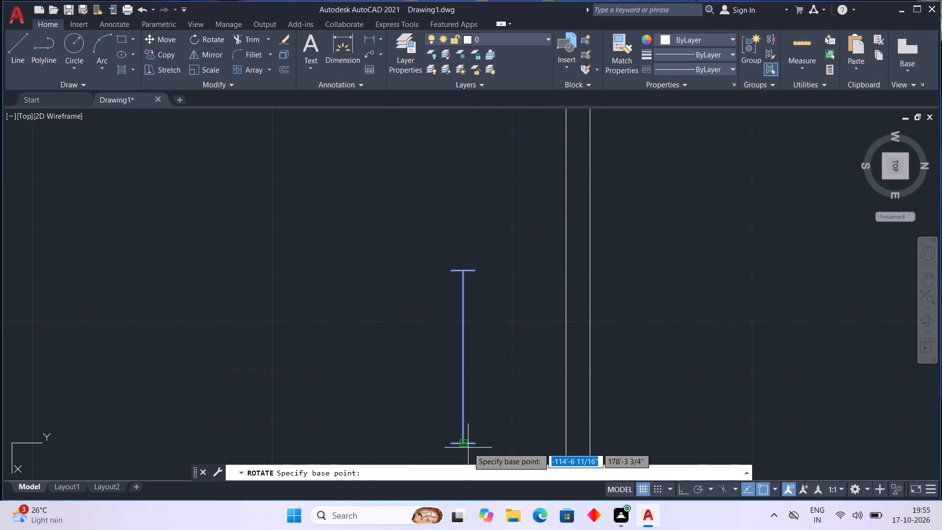
left_click(468, 448)
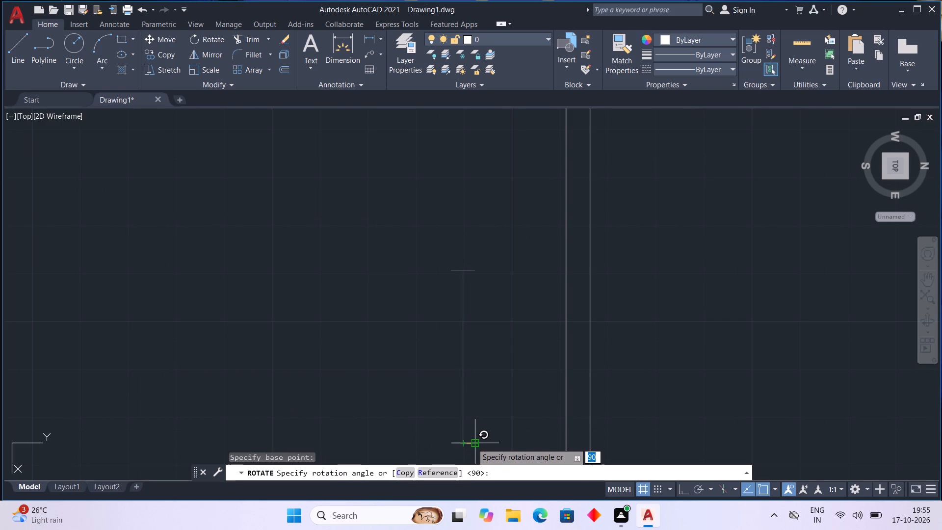
scroll(472, 442, "down", 1)
middle_click_drag(472, 442, 467, 394)
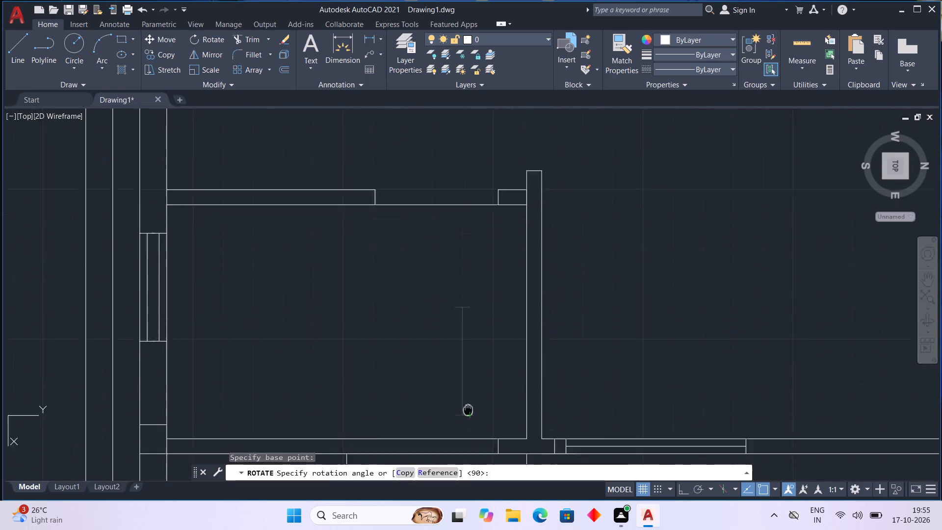
middle_click_drag(467, 394, 463, 205)
left_click(463, 204)
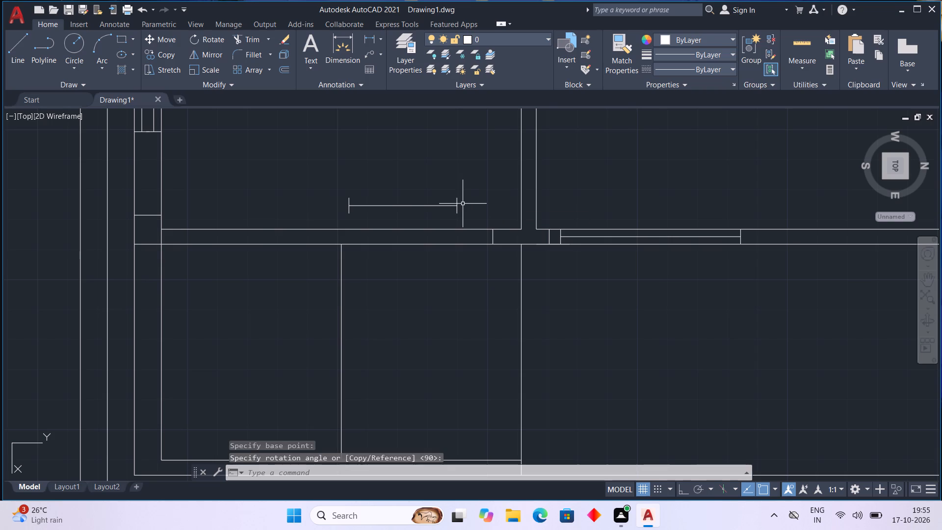
key("Escape")
Move the horizontal window block onto the lower-left room's bottom wall, with its partition-side end near the short jamb line.
left_click(456, 208)
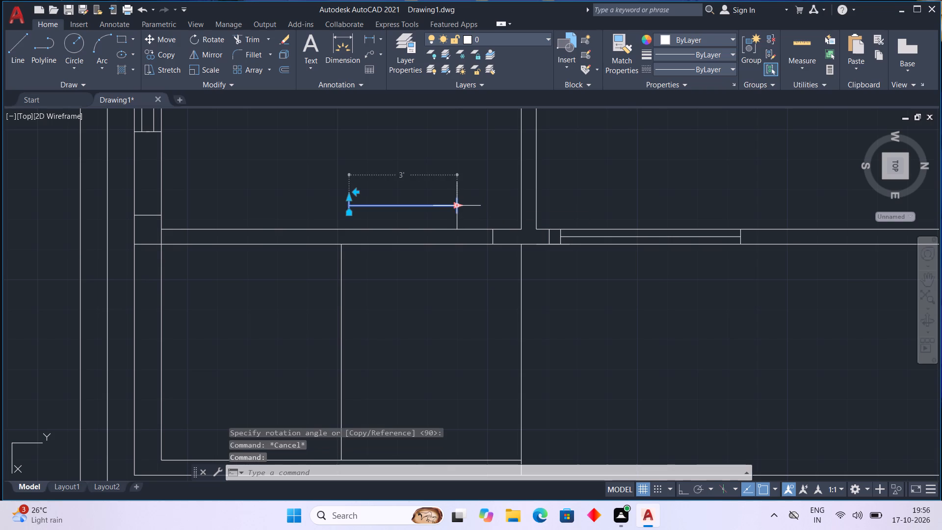
left_click(349, 211)
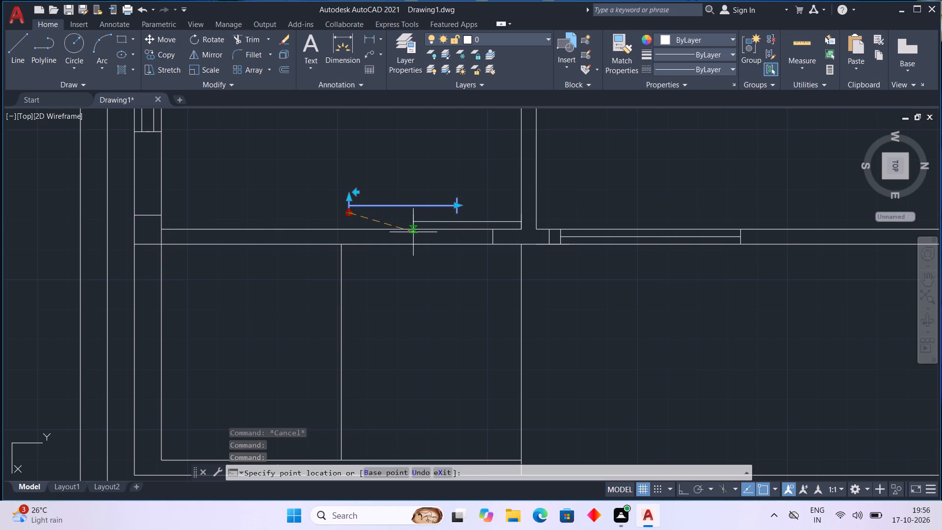
left_click(393, 229)
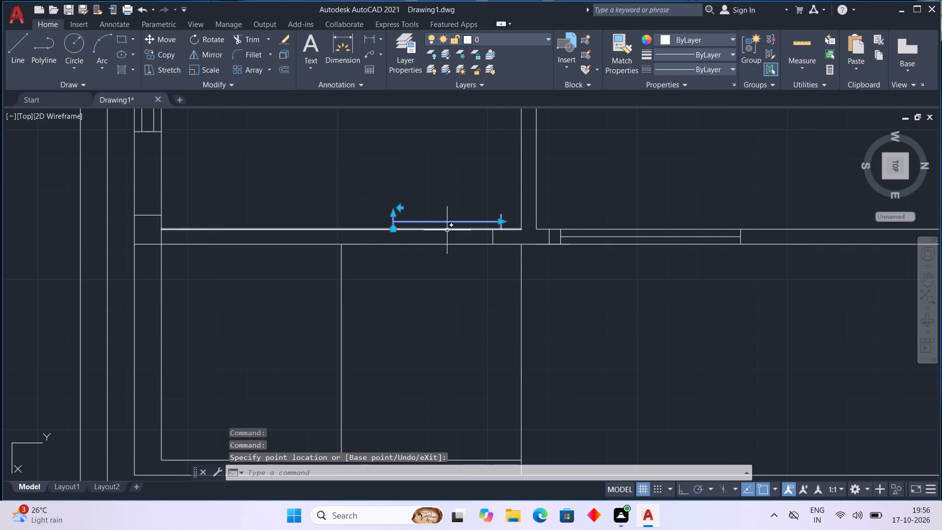
key("ctrl+Down")
key("ctrl+Left")
key("ctrl+Left")
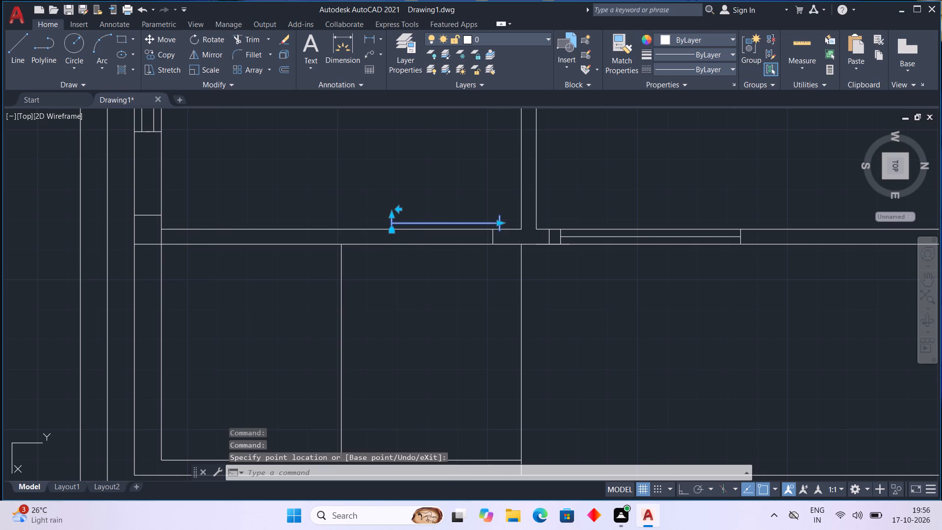
key("ctrl+Left")
key("ctrl+Left")
key("ctrl+Left")
key("ctrl+Down")
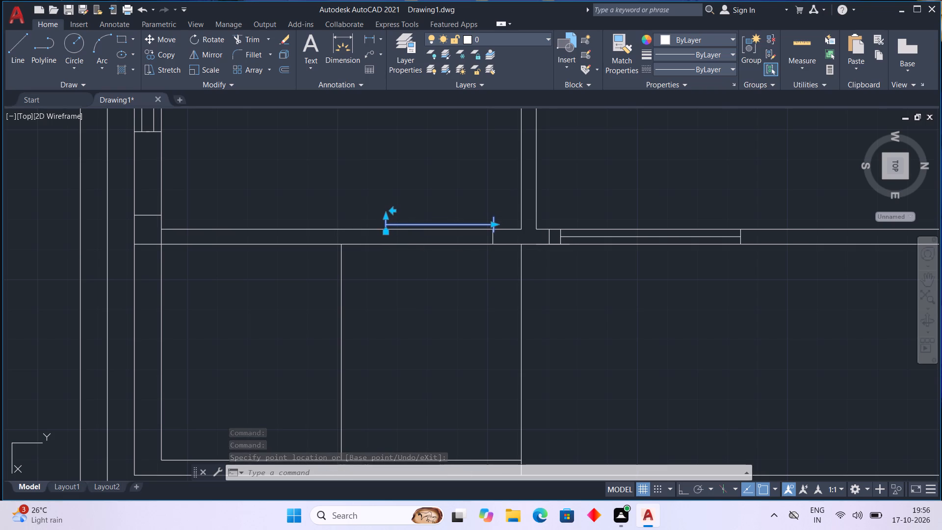
key("ctrl+Down")
key("ctrl+Left")
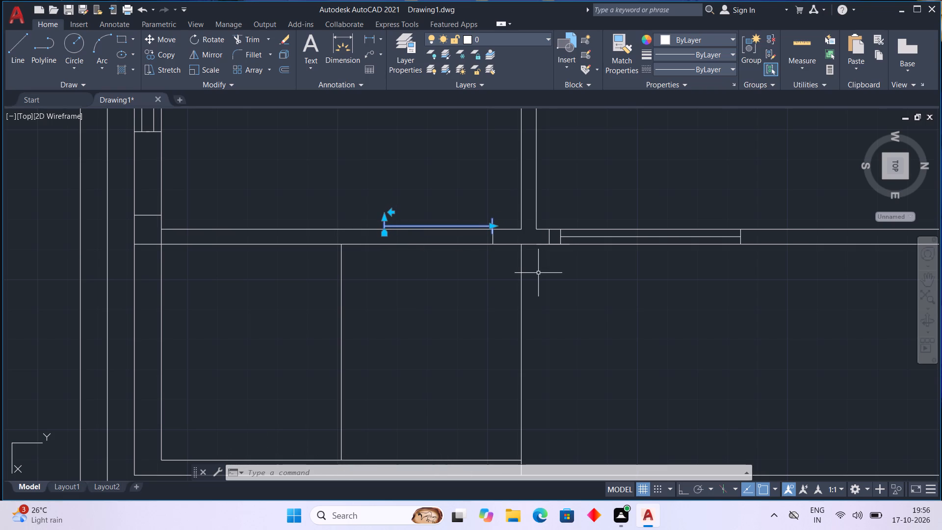
Nudge the window block down into the bottom wall's thickness, with its partition-side end aligned to the jamb line.
scroll(527, 270, "up", 2)
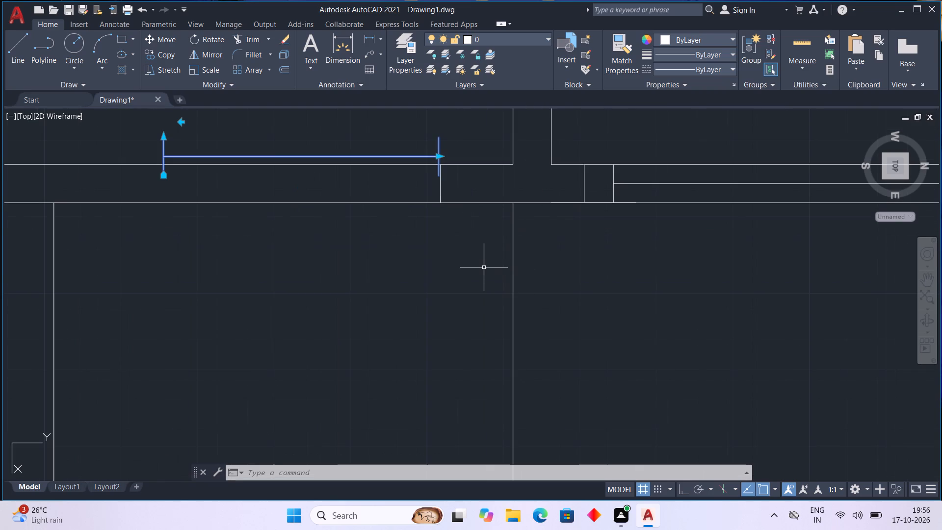
key("ctrl+Right")
key("ctrl+Down")
key("ctrl+Down")
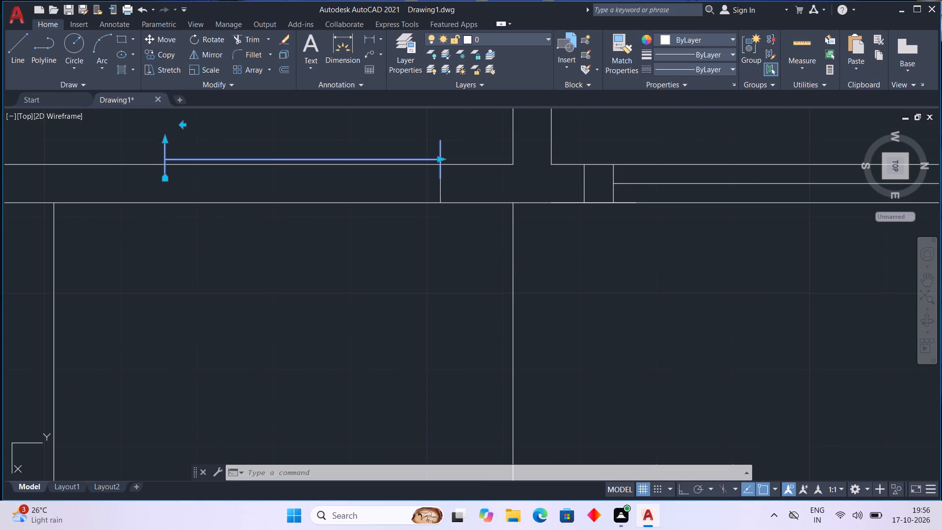
key("ctrl+Down")
key("ctrl+Down")
key("ctrl+Down")
key("ctrl+Down")
key("ctrl+Down")
key("ctrl+Down")
key("ctrl+Down")
key("ctrl+Down")
key("ctrl+Down")
key("ctrl+Down")
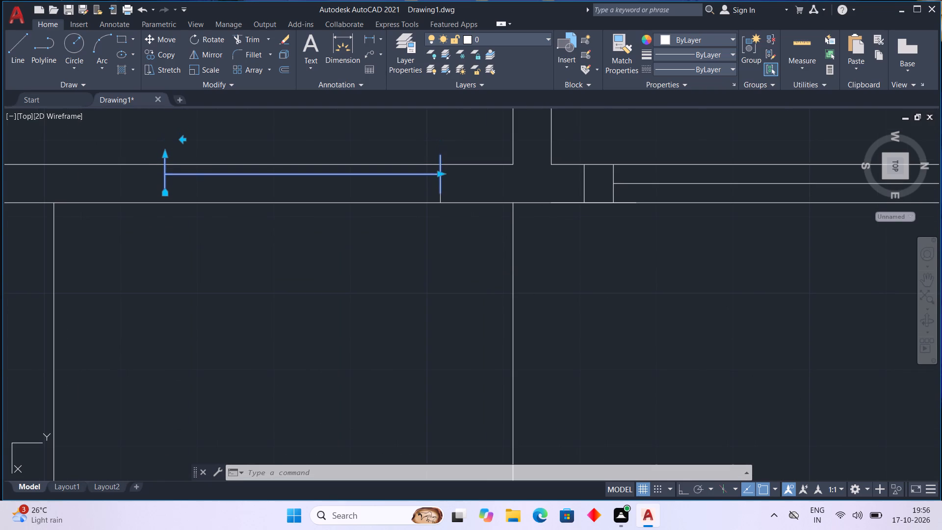
key("ctrl+Down")
key("ctrl+Down")
key("ctrl+Down")
key("ctrl+Down")
key("ctrl+Down")
key("ctrl+Down")
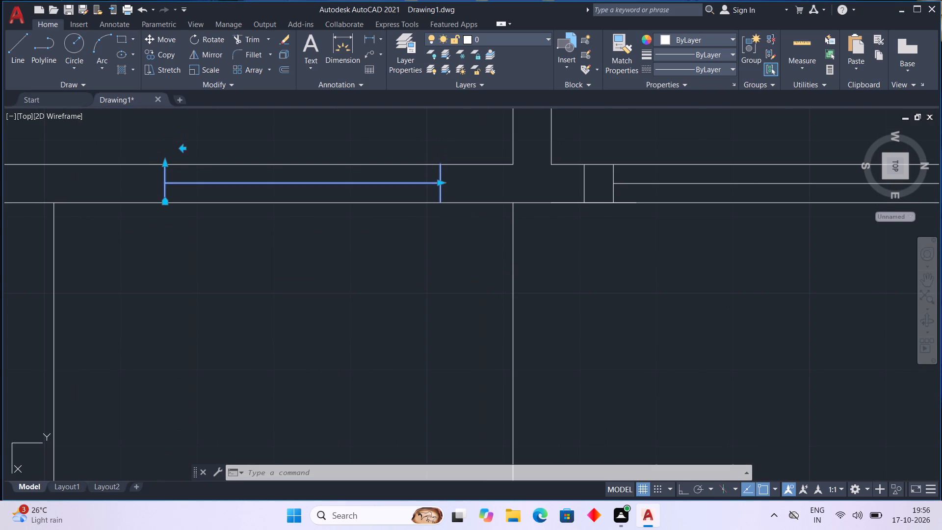
key("ctrl+Down")
key("Escape")
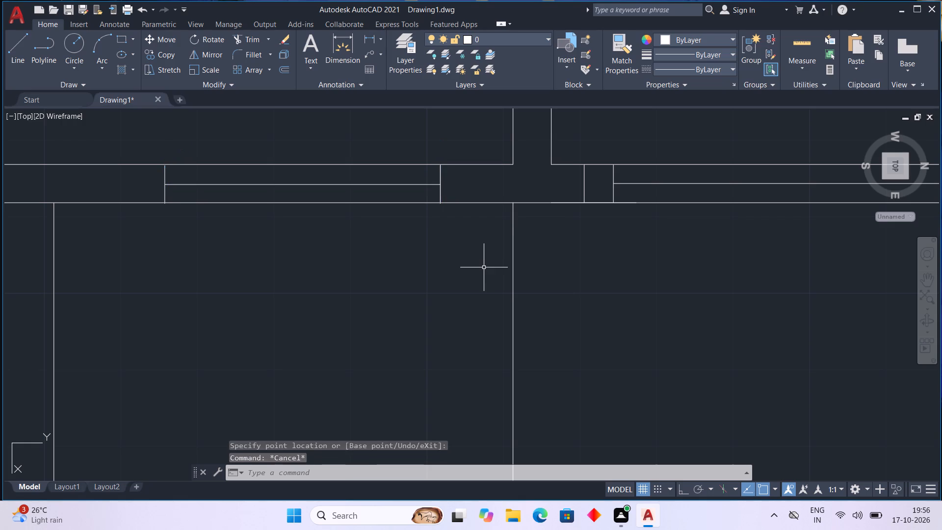
Insert a Door - Imperial block in the large lower room, beside the partition and above the bottom-wall window.
scroll(484, 267, "down", 5)
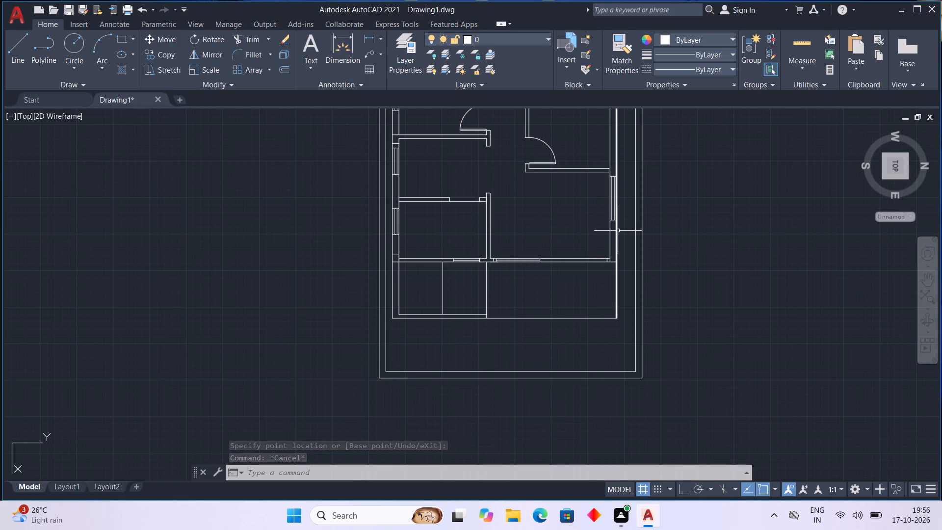
scroll(592, 239, "up", 1)
middle_click(591, 239)
middle_click_drag(591, 239, 563, 286)
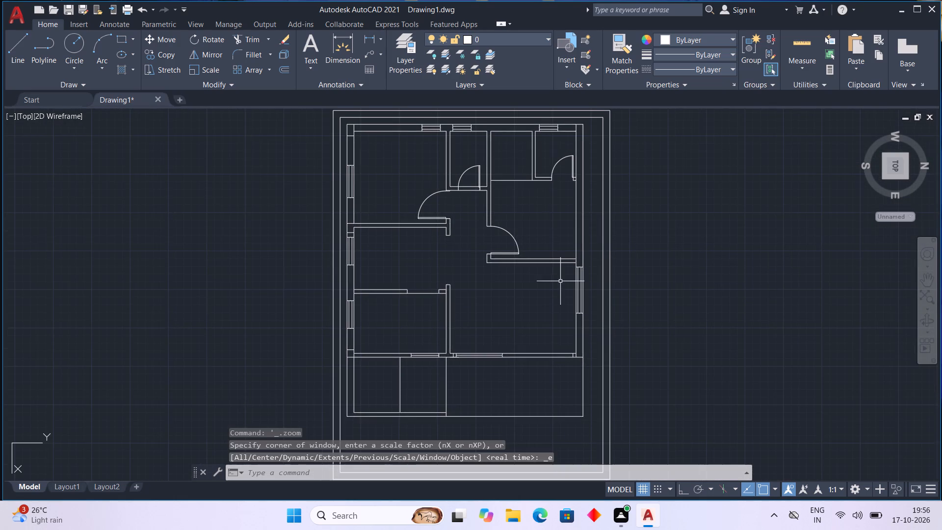
scroll(556, 277, "up", 1)
scroll(545, 324, "up", 1)
scroll(542, 324, "down", 1)
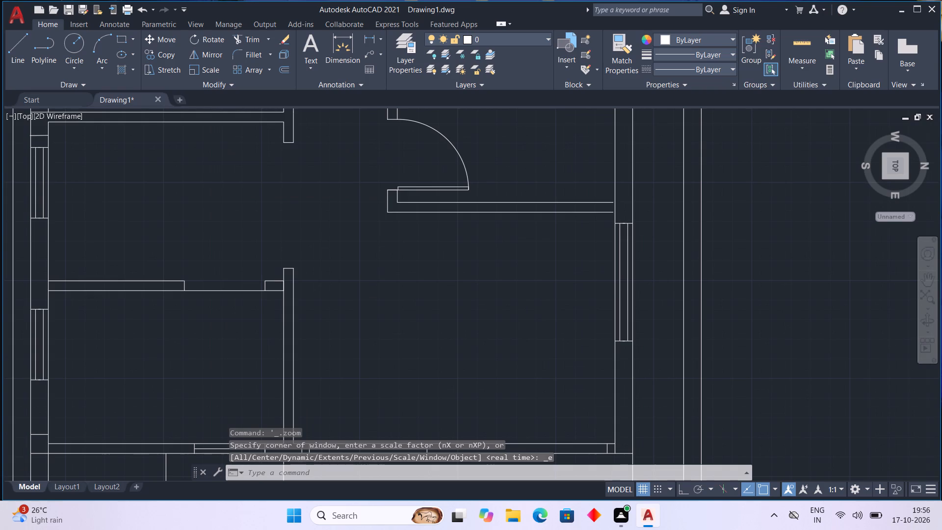
scroll(542, 324, "down", 1)
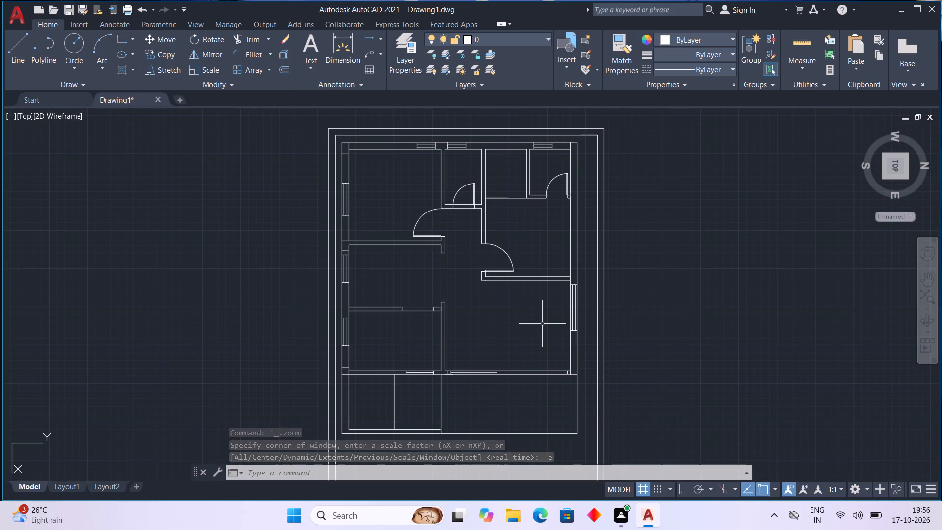
key("ctrl+3")
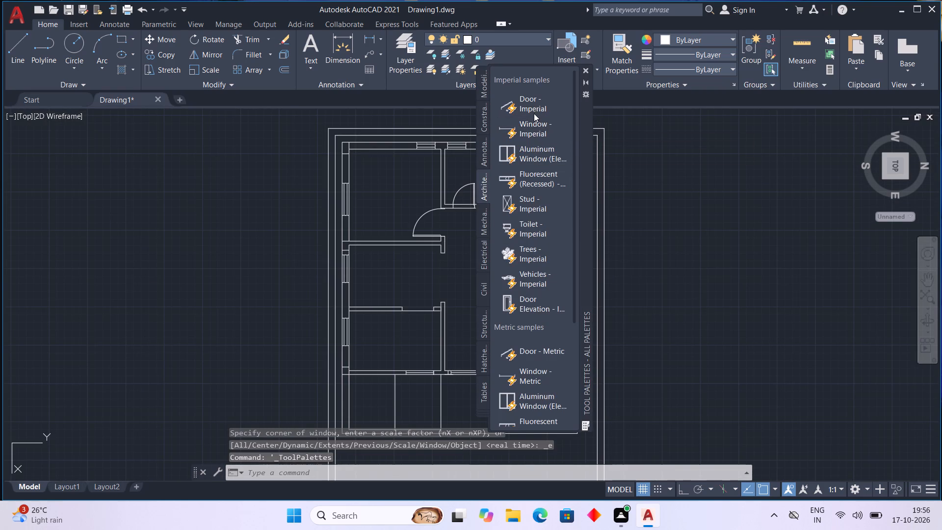
left_click(533, 102)
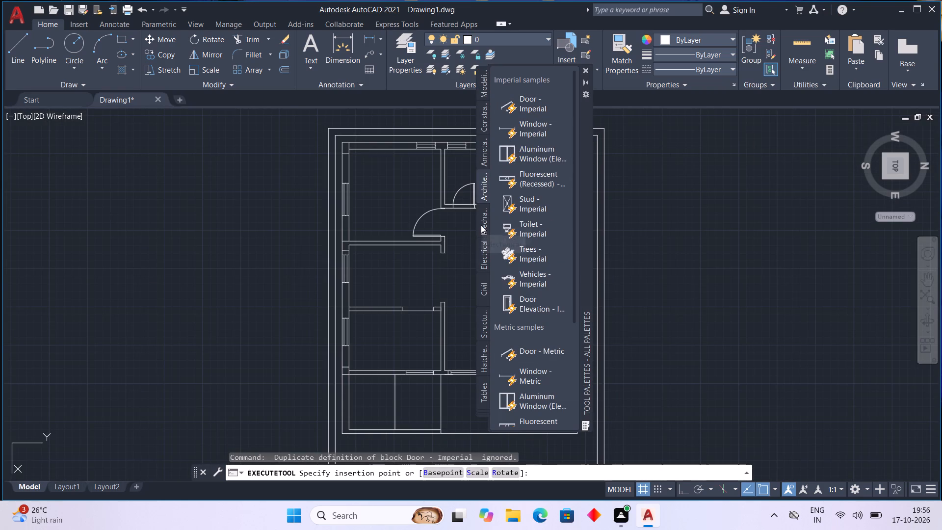
left_click(460, 331)
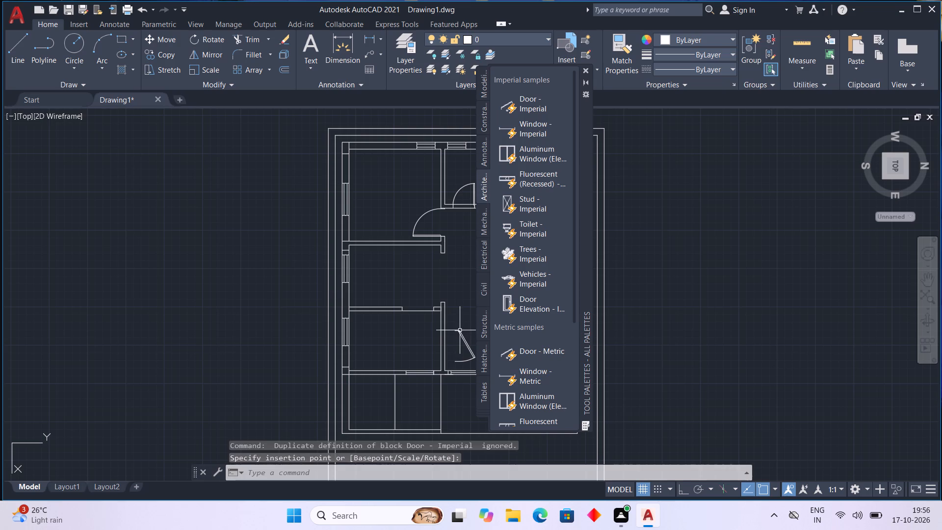
left_click(584, 67)
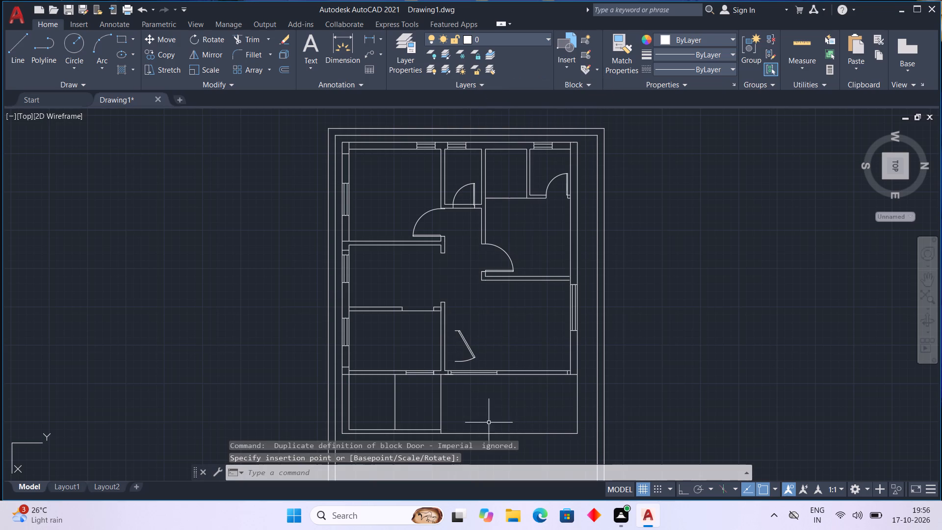
Set the new door block's leaf to fully open, perpendicular to its opening.
left_click(470, 352)
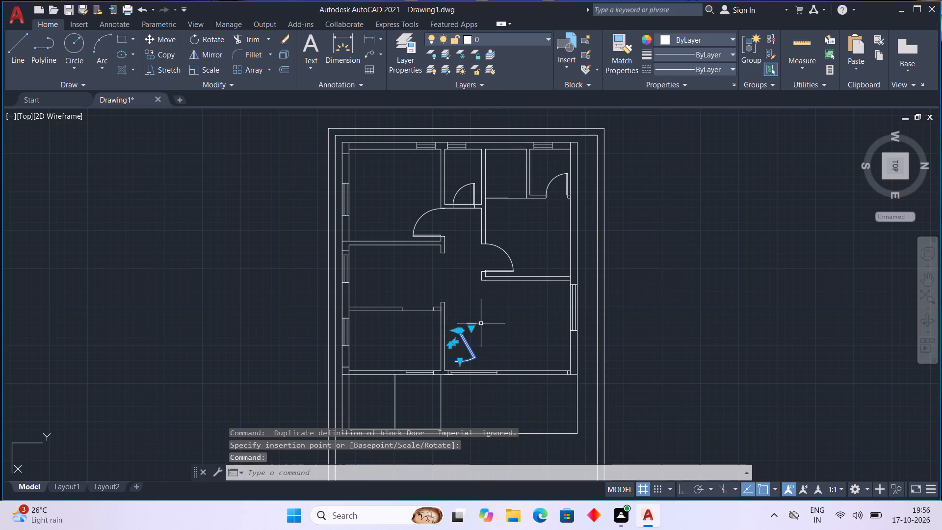
left_click(471, 328)
left_click(509, 371)
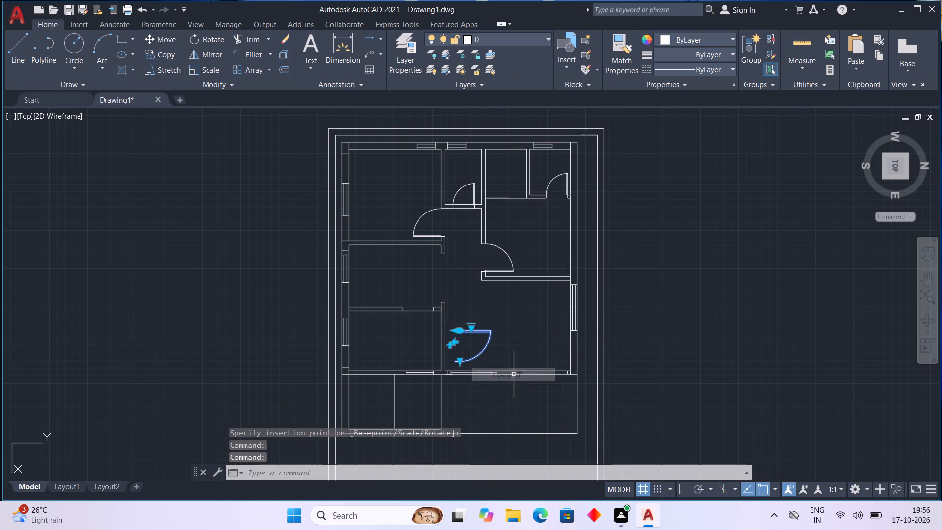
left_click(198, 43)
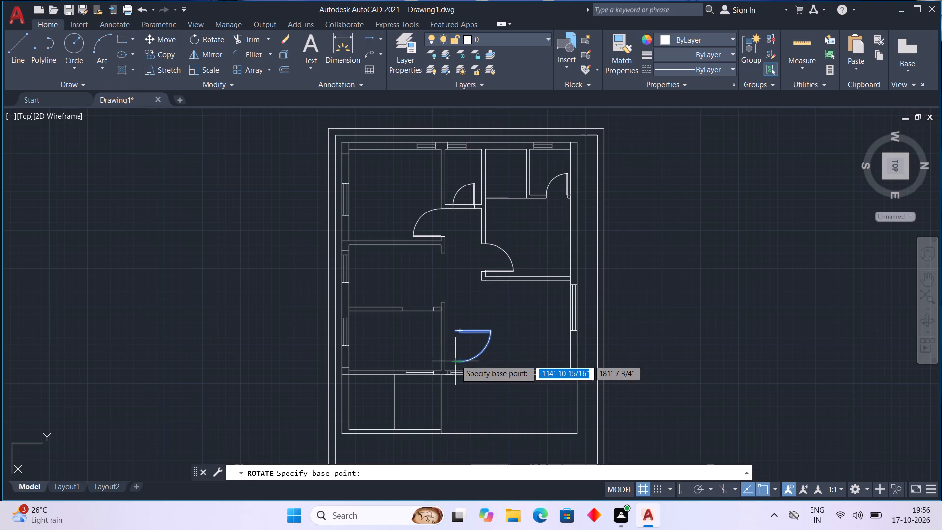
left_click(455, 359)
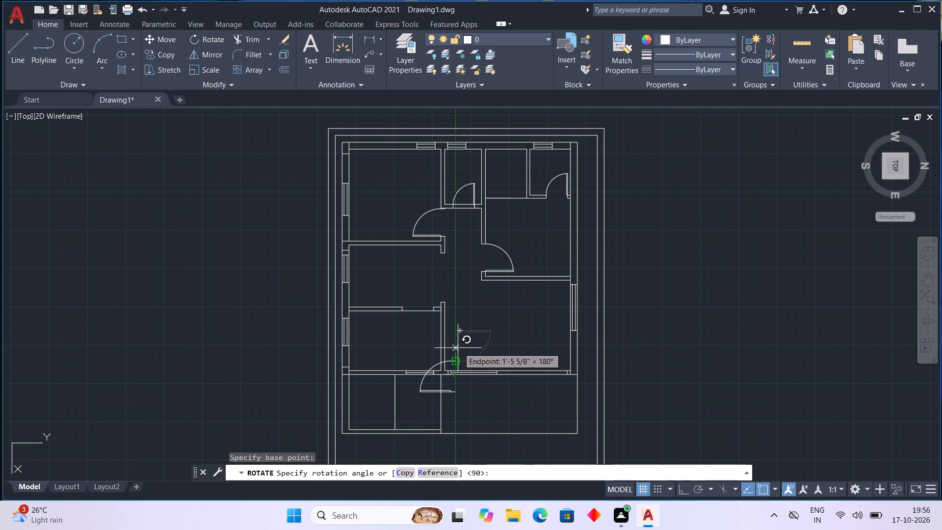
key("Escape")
Move the new door block across the large lower room, away from the partition and toward the right-hand exterior wall.
left_click(487, 332)
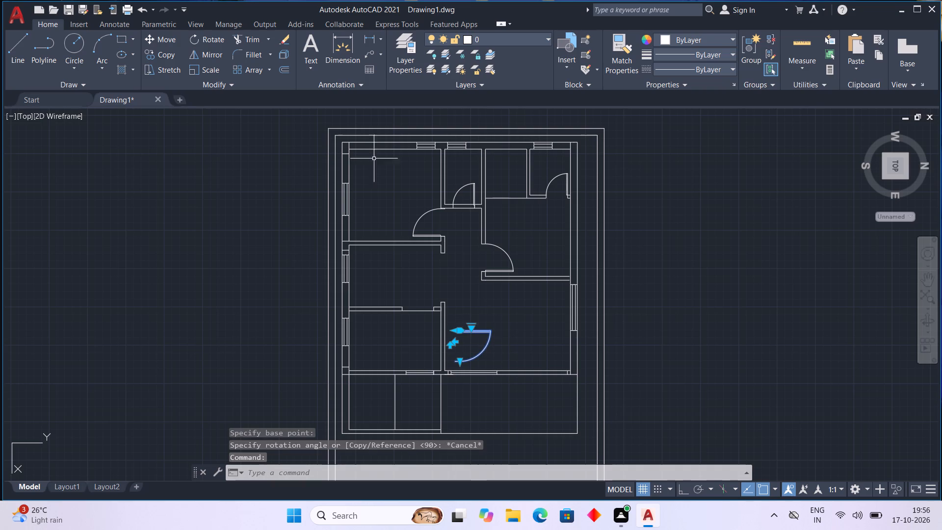
left_click(150, 41)
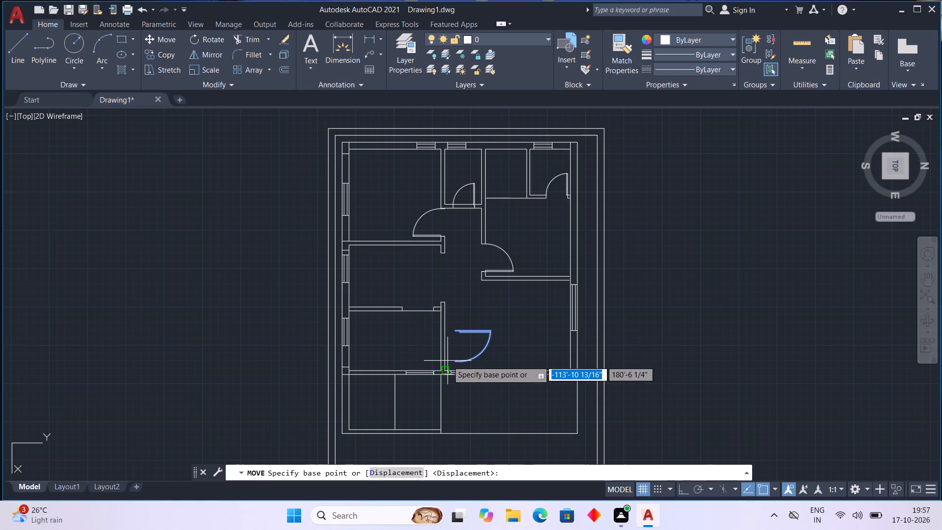
left_click(455, 361)
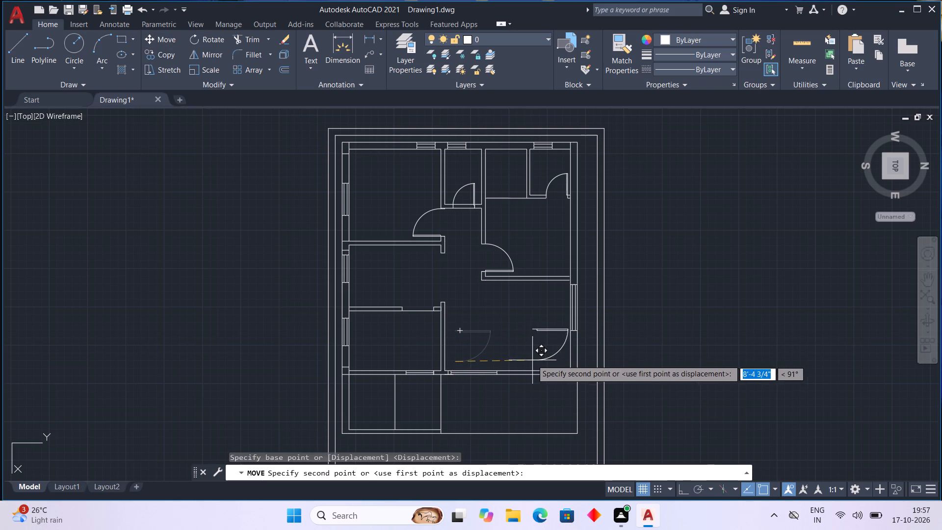
left_click(524, 358)
key("Escape")
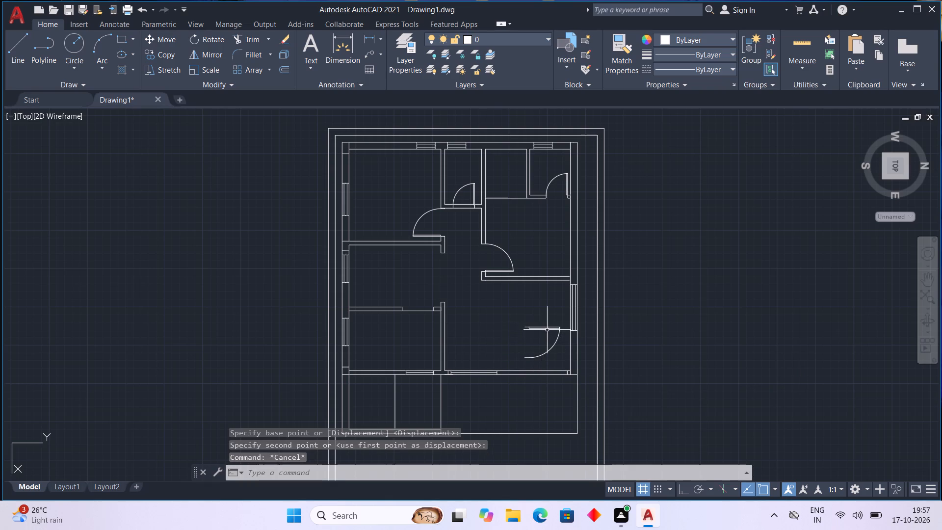
Rotate the door block 90° counterclockwise about its hinge-side end so the leaf stands vertical and the swing faces the right-hand wall.
left_click(547, 329)
scroll(547, 329, "up", 2)
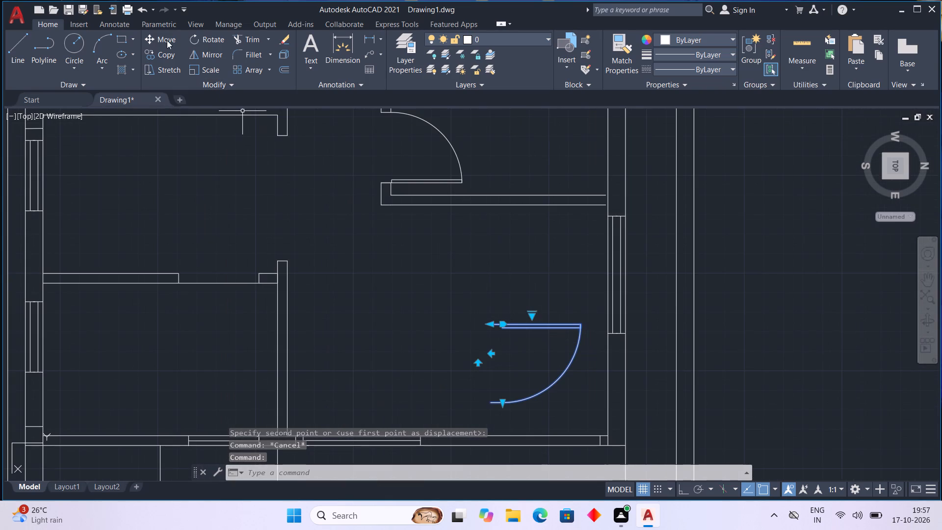
left_click(195, 38)
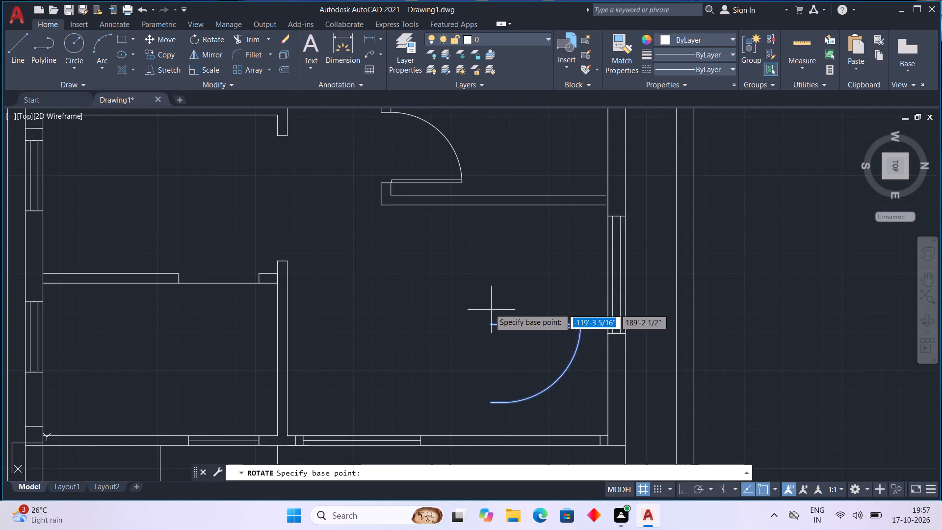
left_click(489, 322)
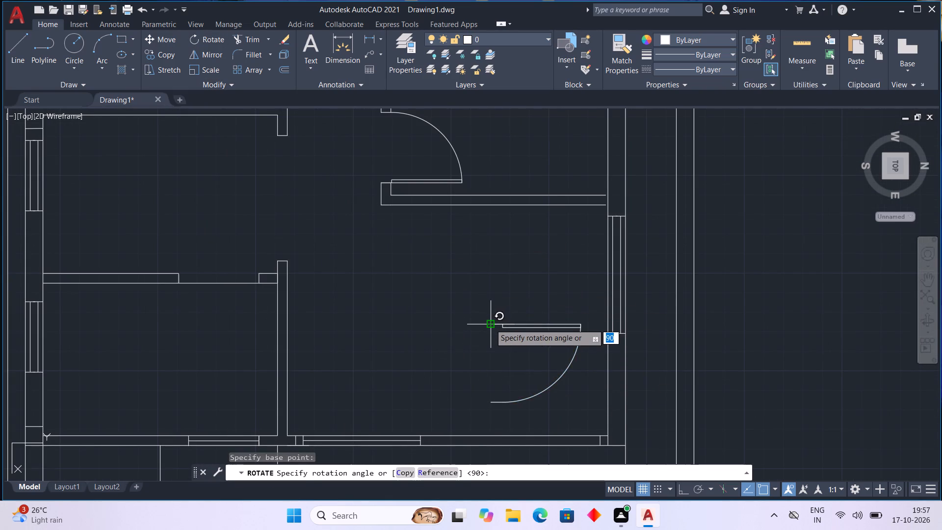
left_click(527, 323)
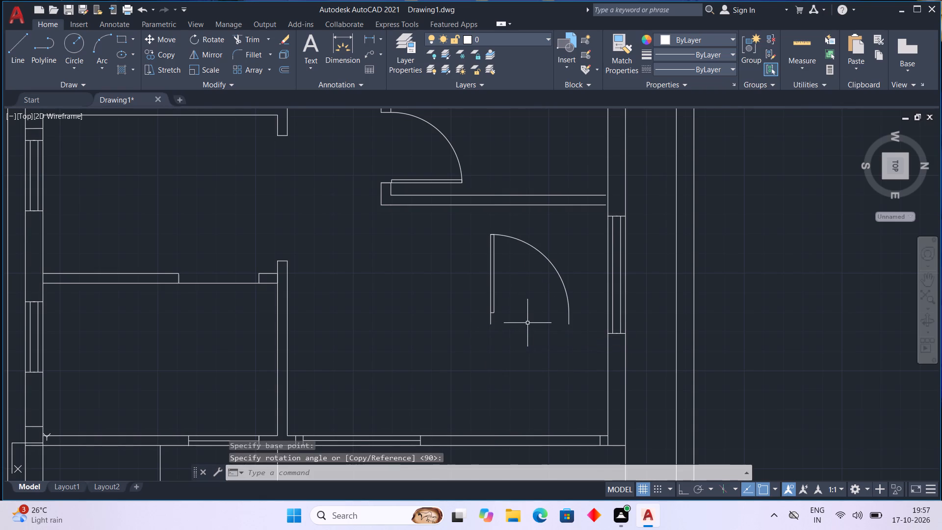
Measure the door block's opening width between its two lower jamb endpoints without placing a dimension.
scroll(590, 333, "down", 1)
middle_click_drag(590, 334, 405, 268)
middle_click_drag(403, 268, 556, 248)
scroll(558, 249, "up", 1)
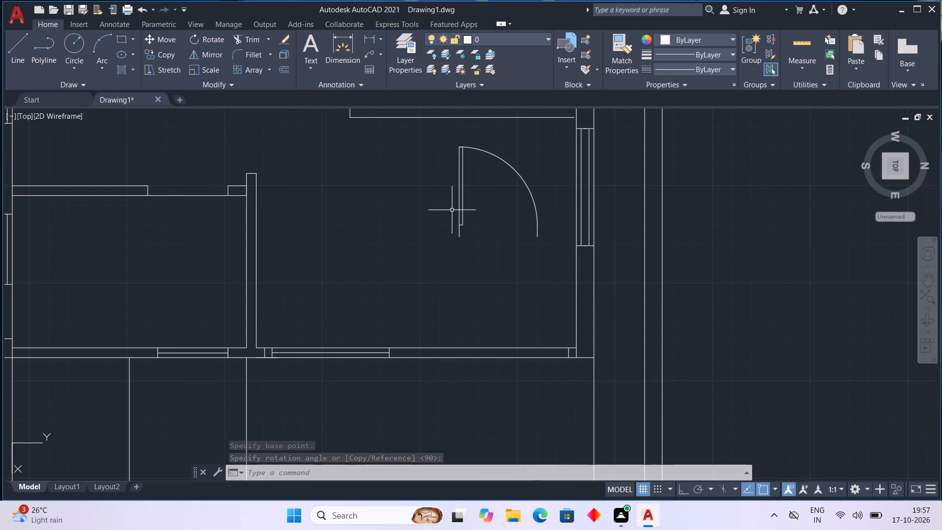
left_click(459, 214)
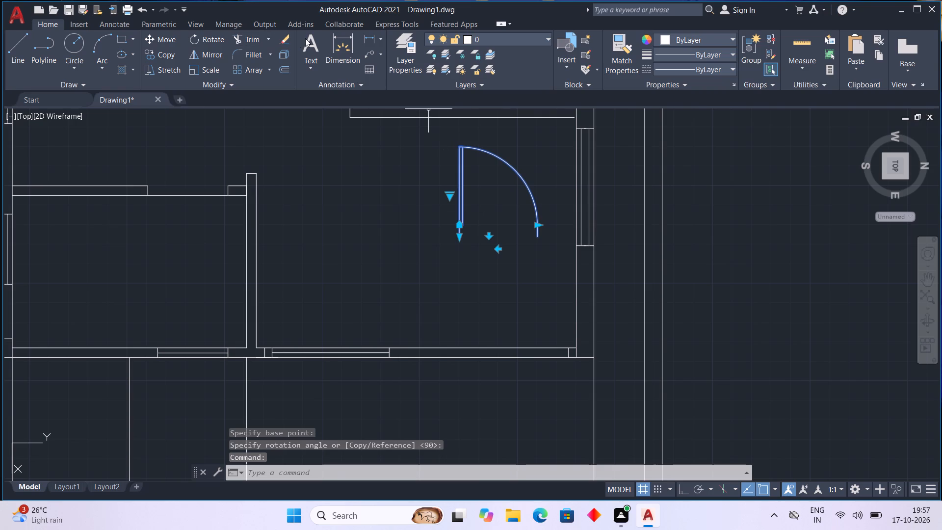
left_click(335, 44)
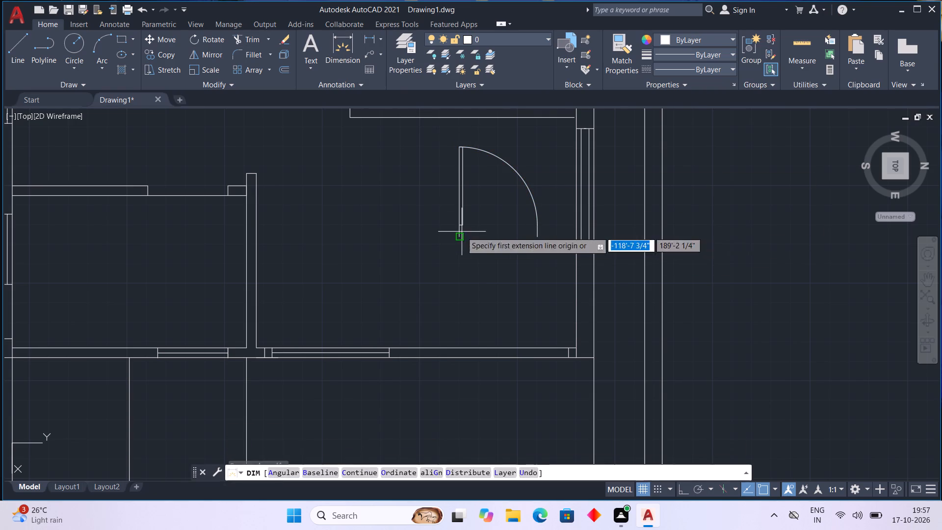
left_click(462, 234)
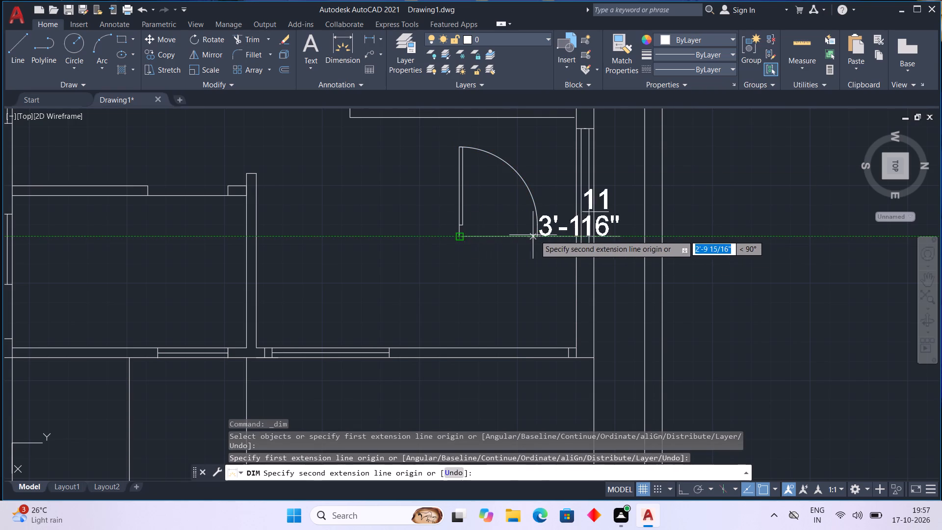
left_click(537, 235)
key("Escape")
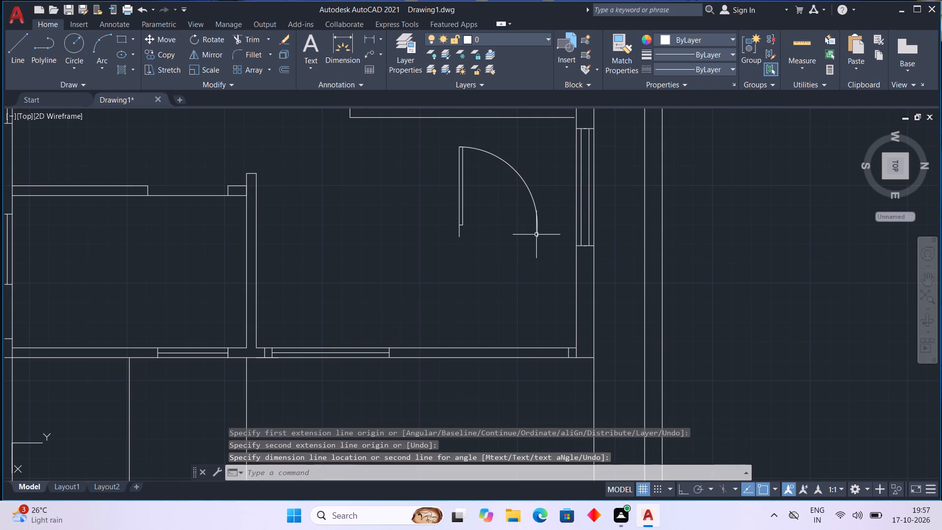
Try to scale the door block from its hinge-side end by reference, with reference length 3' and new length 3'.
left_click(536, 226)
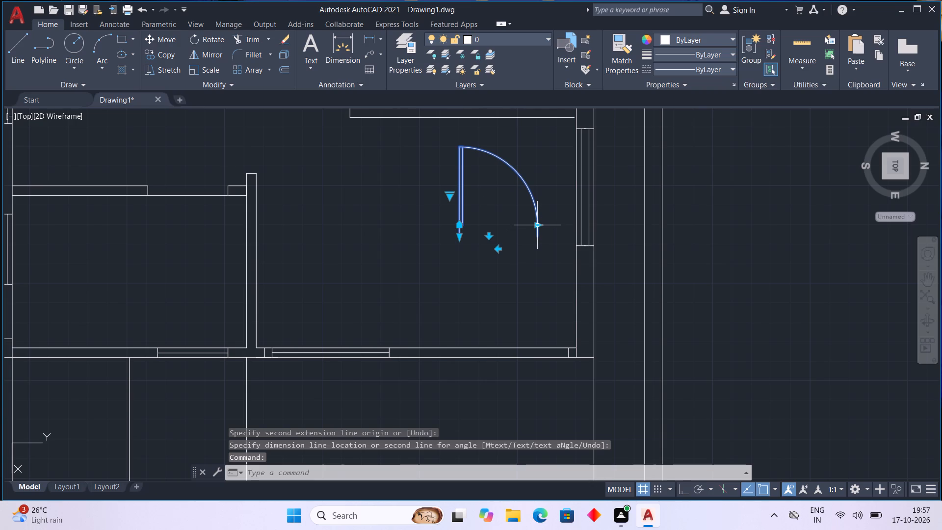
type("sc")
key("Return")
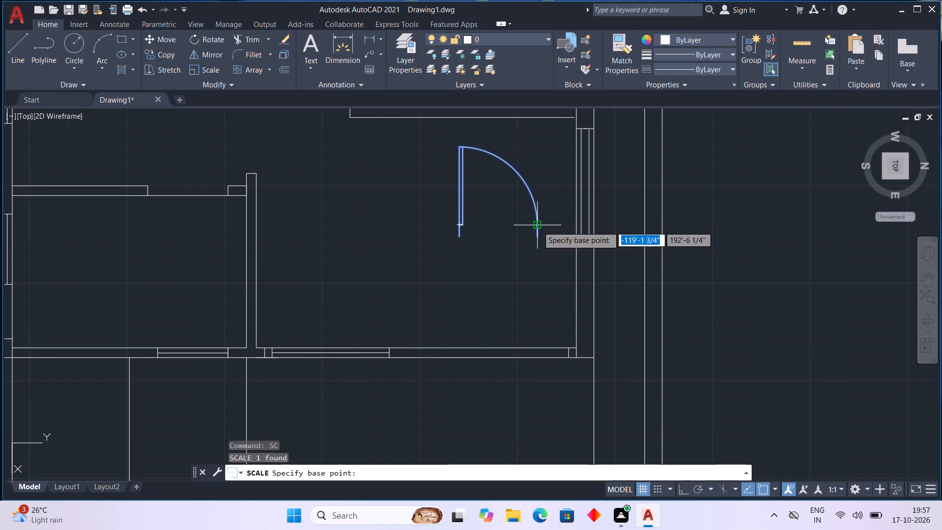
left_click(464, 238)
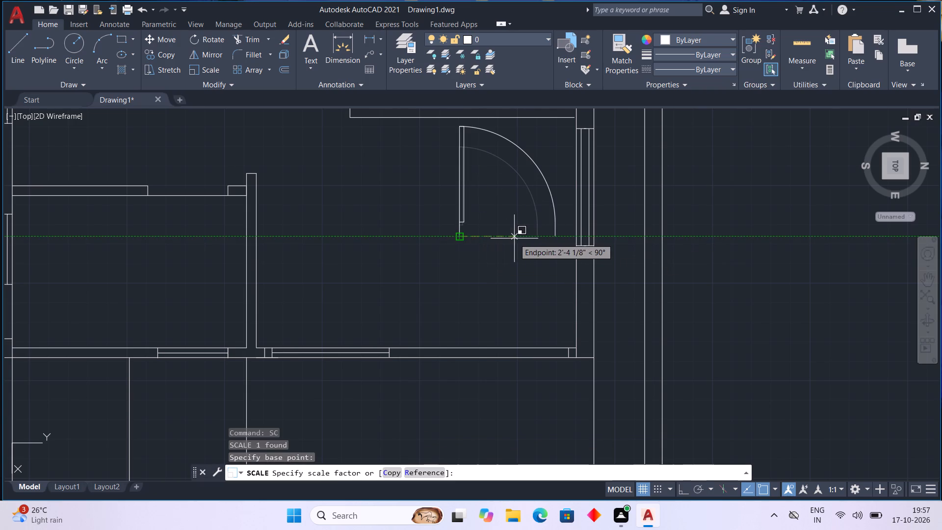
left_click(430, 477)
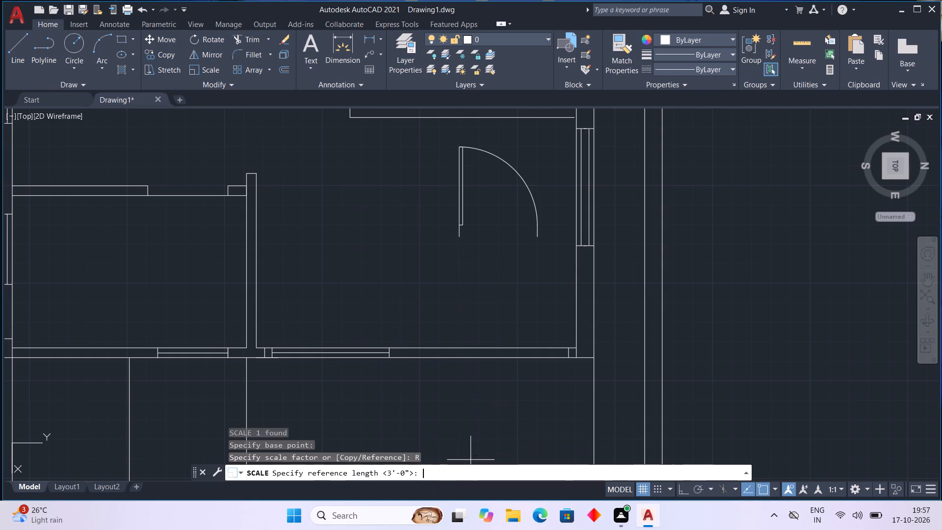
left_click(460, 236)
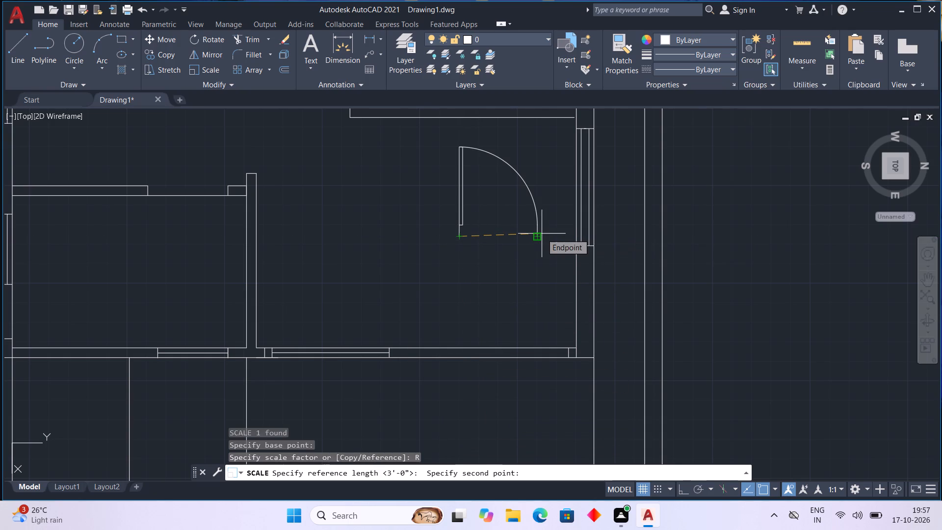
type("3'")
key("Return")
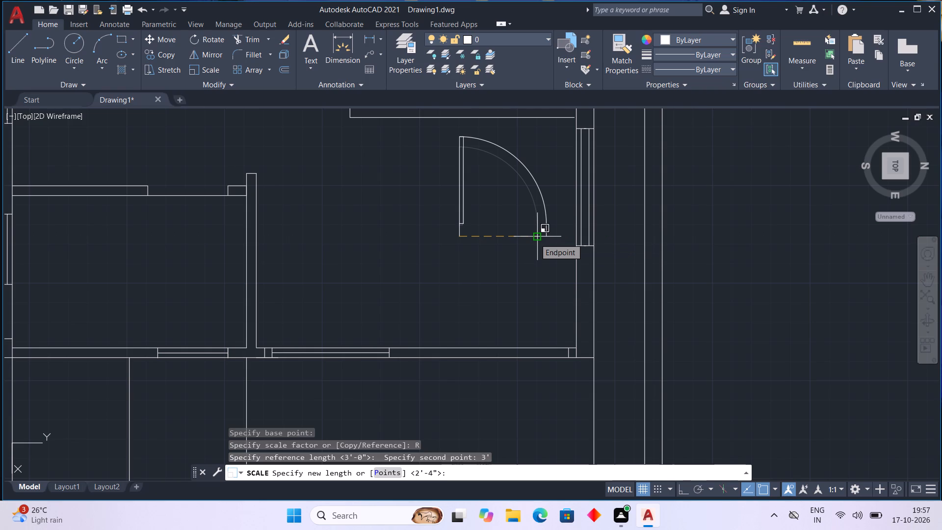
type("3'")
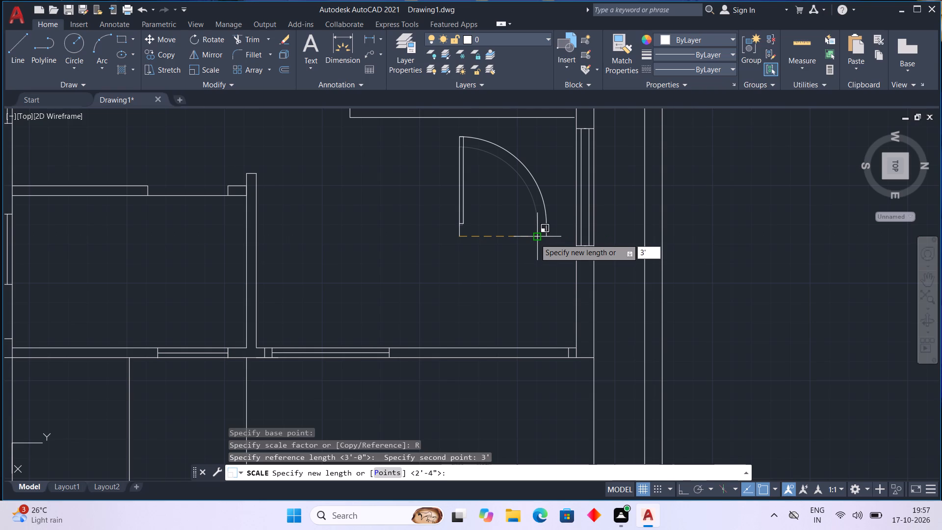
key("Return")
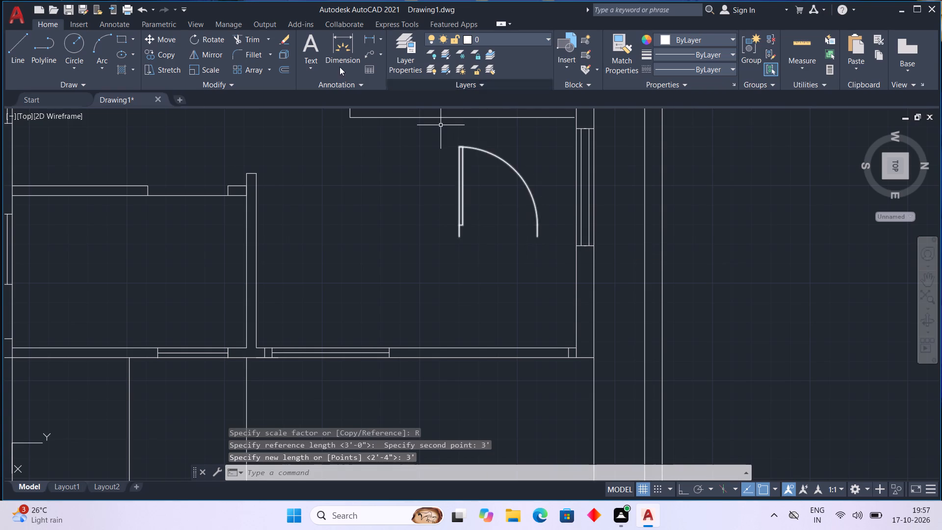
Measure the door block's opening width again between its jamb endpoints without placing a dimension.
left_click(342, 48)
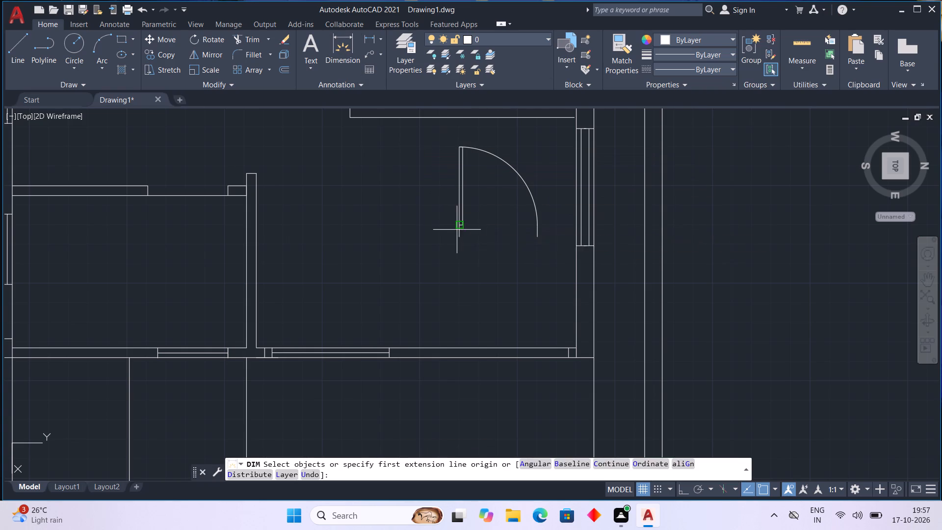
left_click(457, 234)
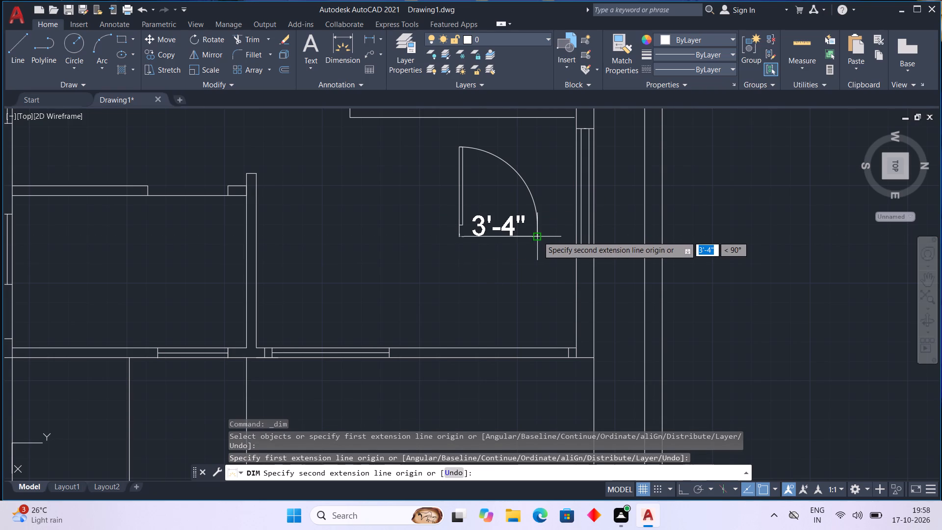
left_click(538, 236)
key("Escape")
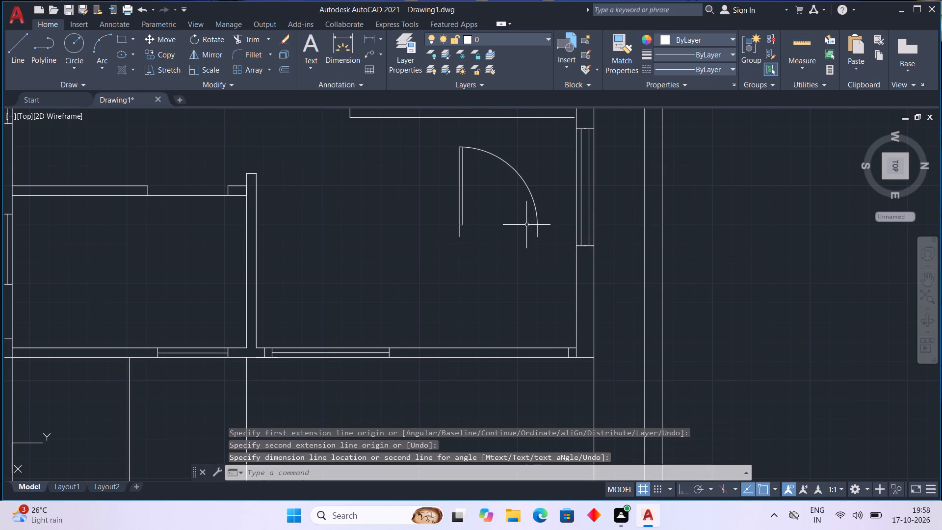
Scale the door block from its hinge-side end by reference, using its full opening width as reference and 3' as new length.
left_click(537, 225)
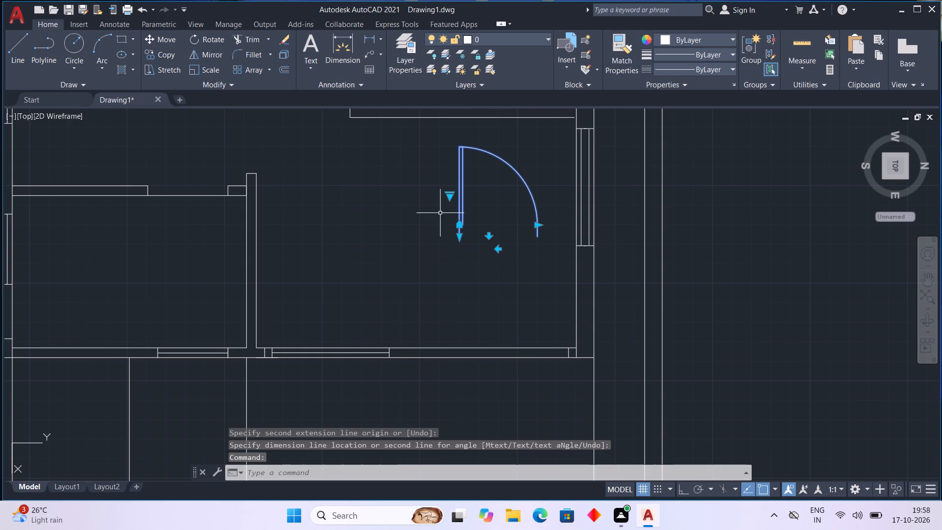
type("sc")
left_click(436, 207)
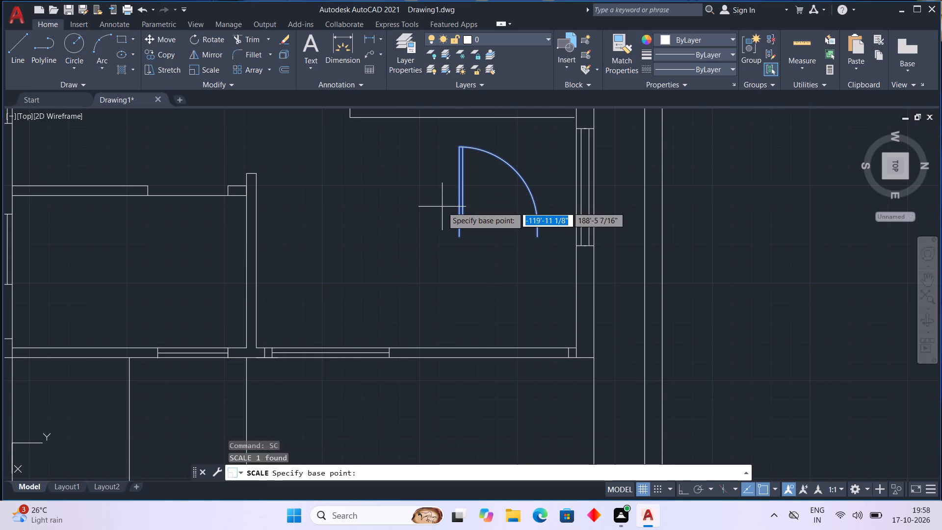
left_click(459, 237)
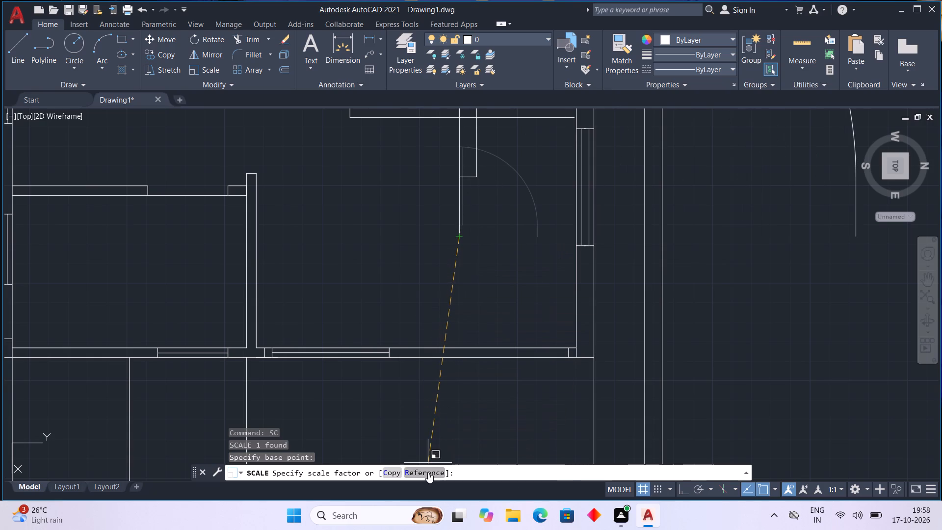
left_click(428, 472)
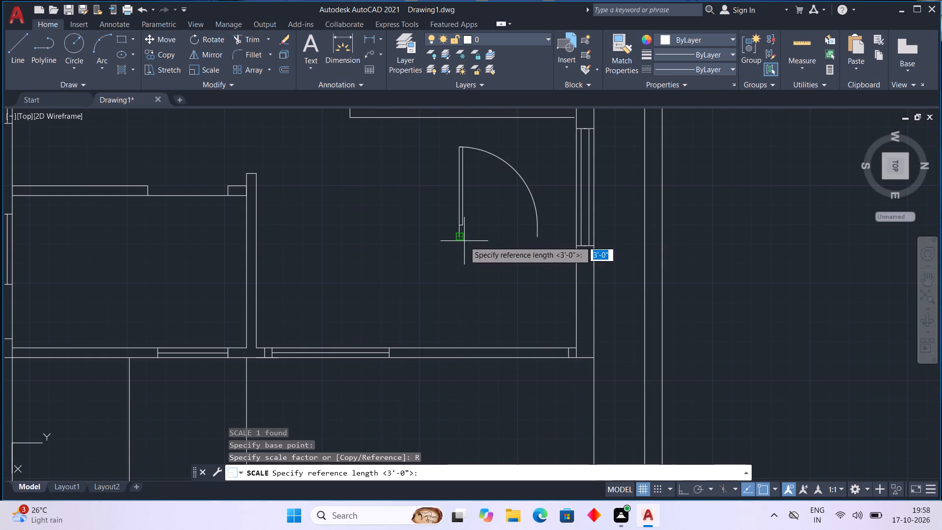
left_click(464, 240)
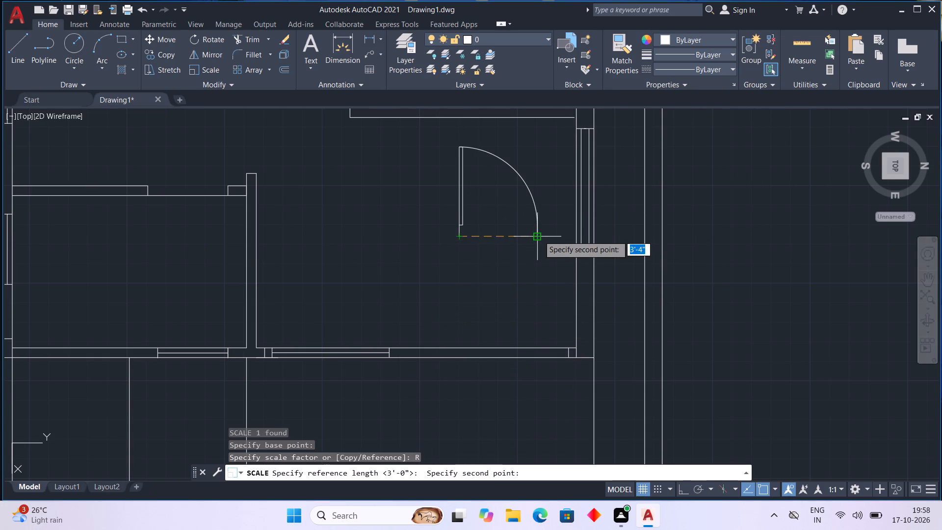
left_click(539, 236)
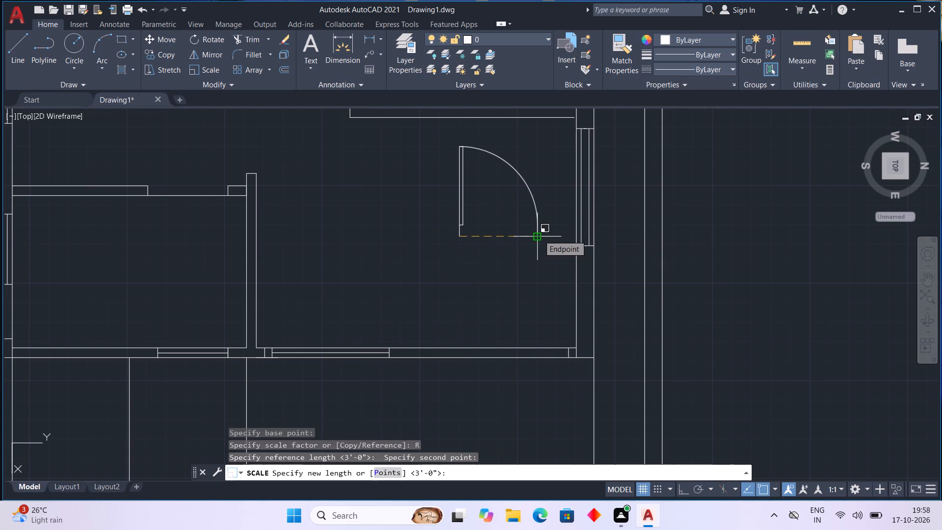
key("3")
key("apostrophe")
key("Return")
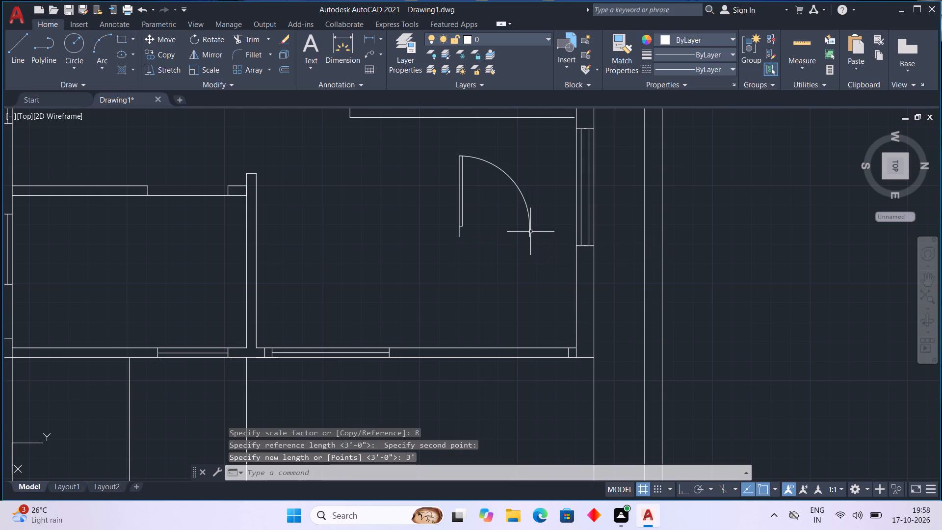
Move the door block by its hinge-side grip point onto the front wall, fitting it beside the corner jamb.
left_click(528, 233)
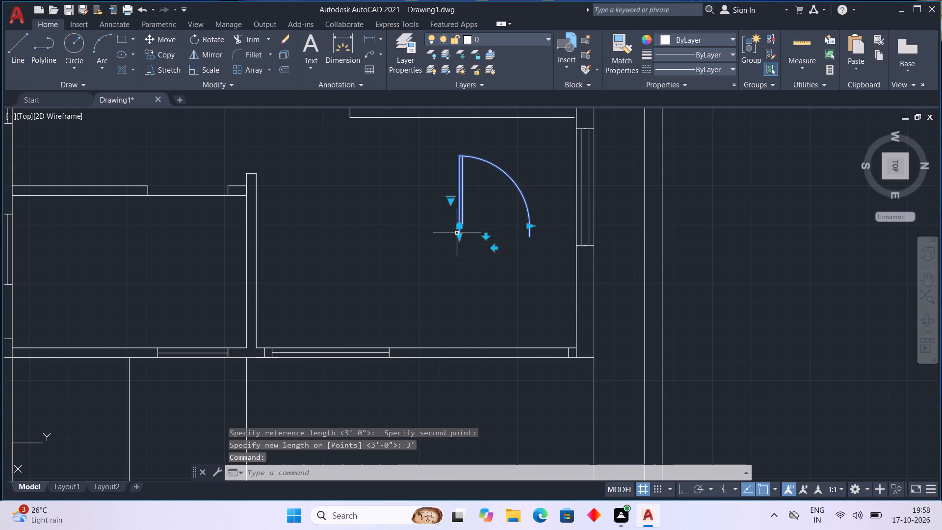
left_click(461, 228)
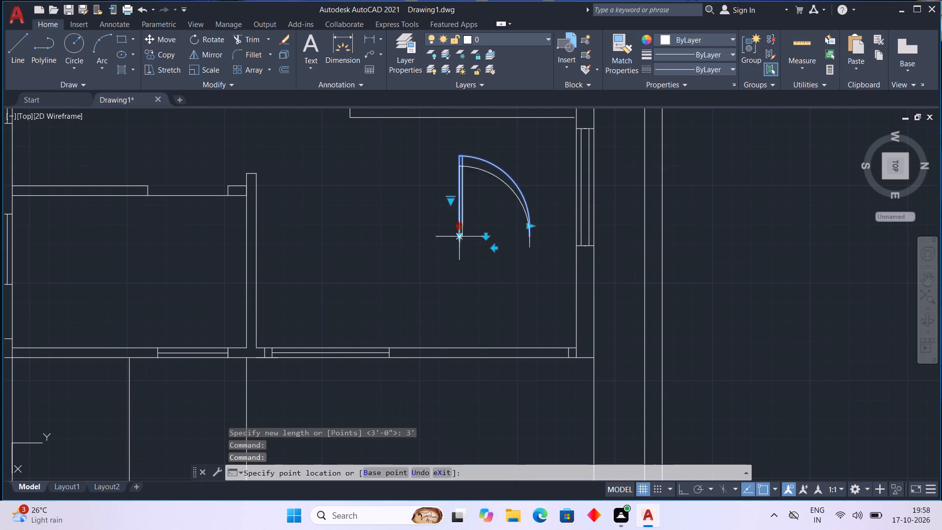
left_click(498, 353)
key("Escape")
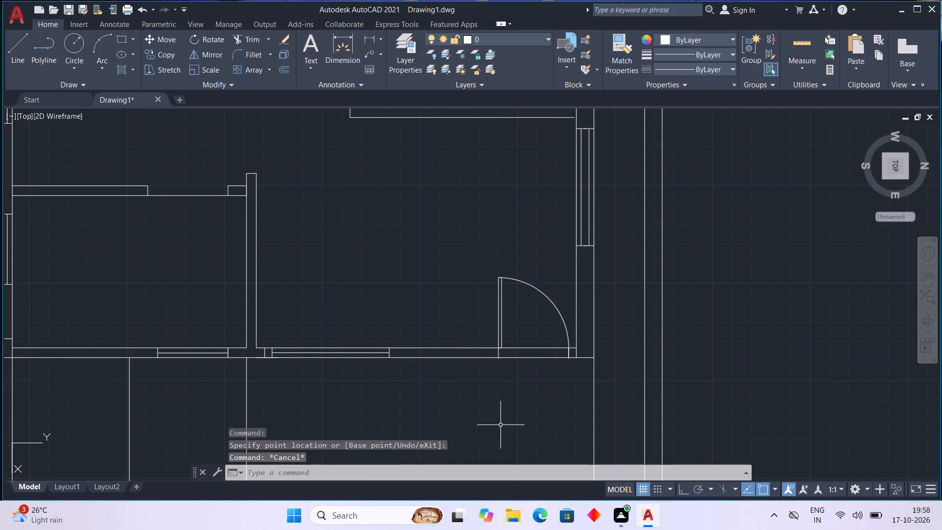
Nudge the door block until its latch-side jamb line matches the opening edge and its lower ends meet the wall's outer line.
scroll(500, 425, "up", 2)
scroll(563, 404, "down", 2)
middle_click_drag(570, 387, 543, 385)
middle_click_drag(477, 378, 456, 374)
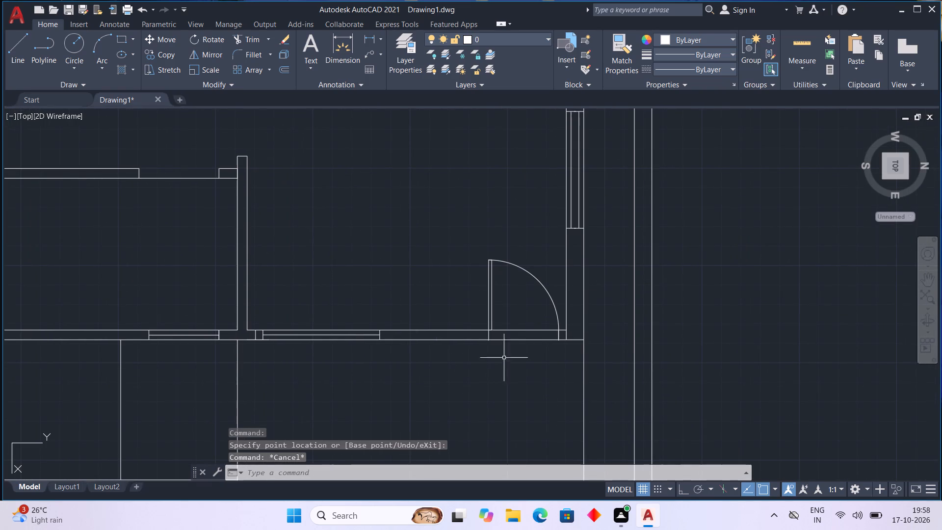
scroll(537, 352, "up", 2)
scroll(638, 329, "up", 3)
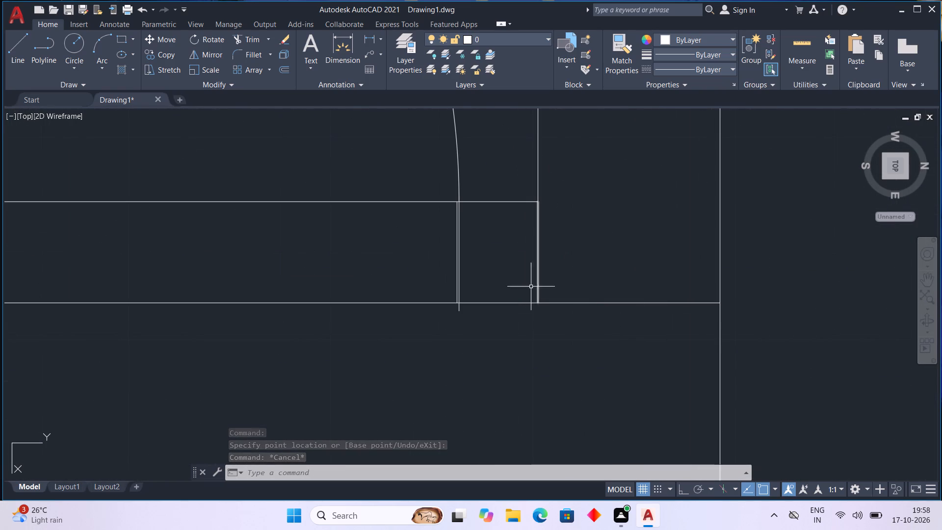
scroll(511, 257, "down", 2)
scroll(496, 221, "up", 2)
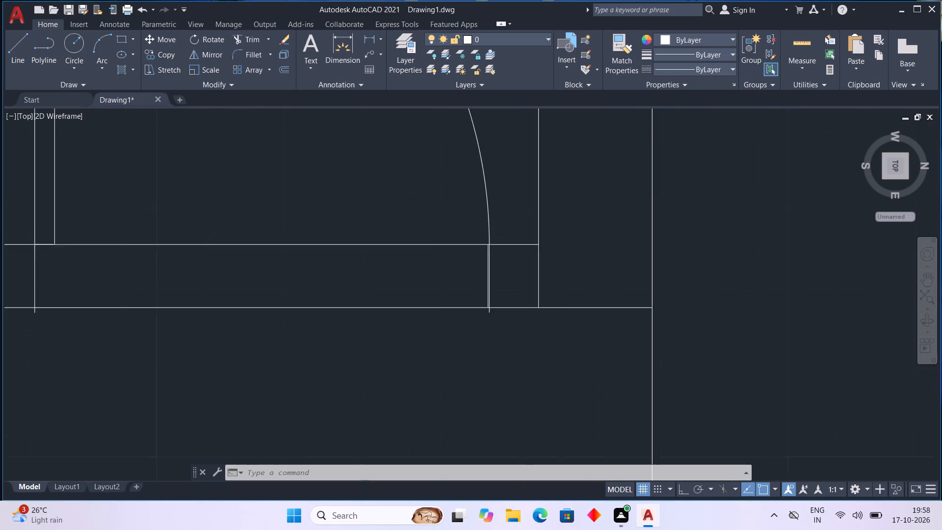
scroll(496, 221, "up", 1)
left_click(478, 224)
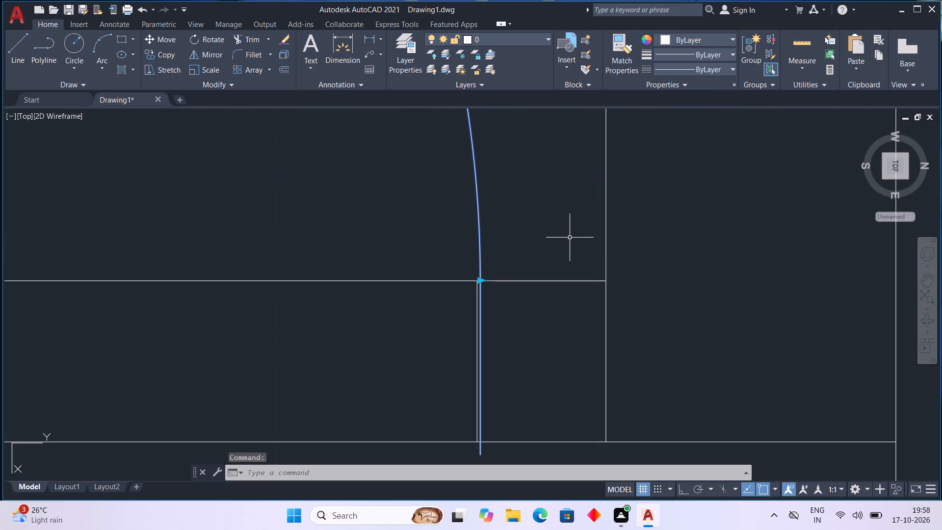
key("ctrl+Left")
key("ctrl+Left")
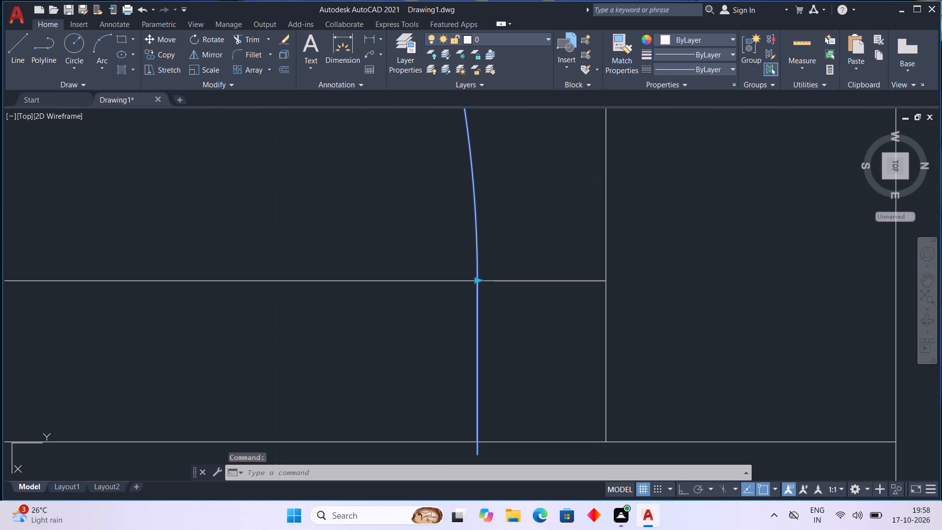
key("ctrl+Up")
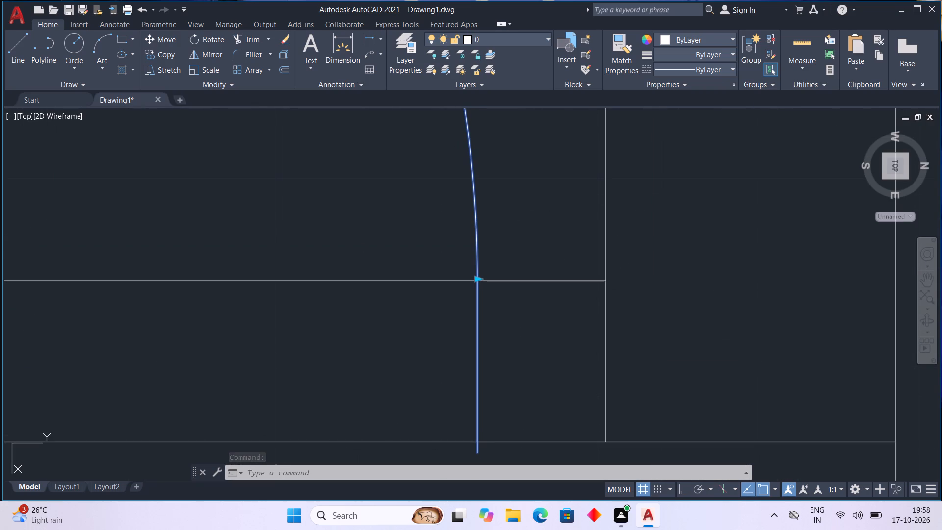
key("ctrl+Up")
key("ctrl+Up")
key("ctrl+Up")
key("ctrl+Up")
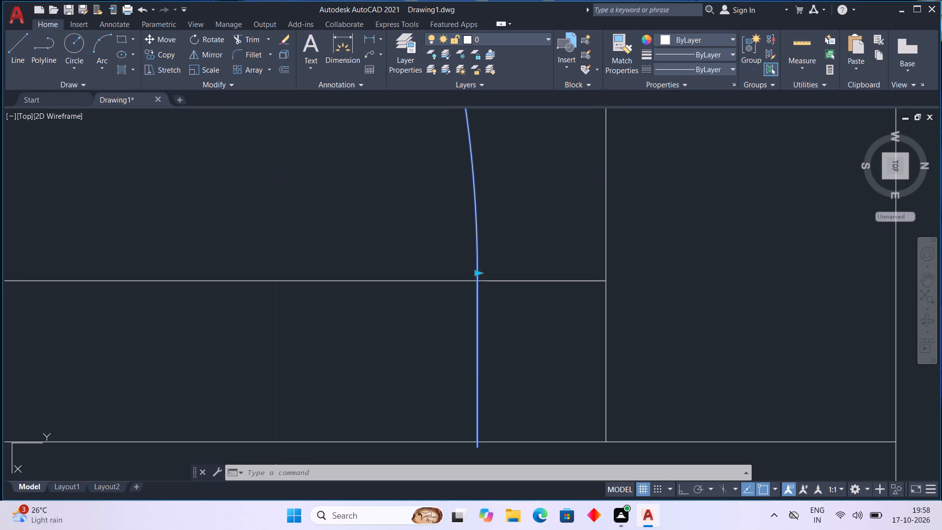
key("ctrl+Up")
key("ctrl+Up")
key("ctrl+Up")
key("ctrl+Up")
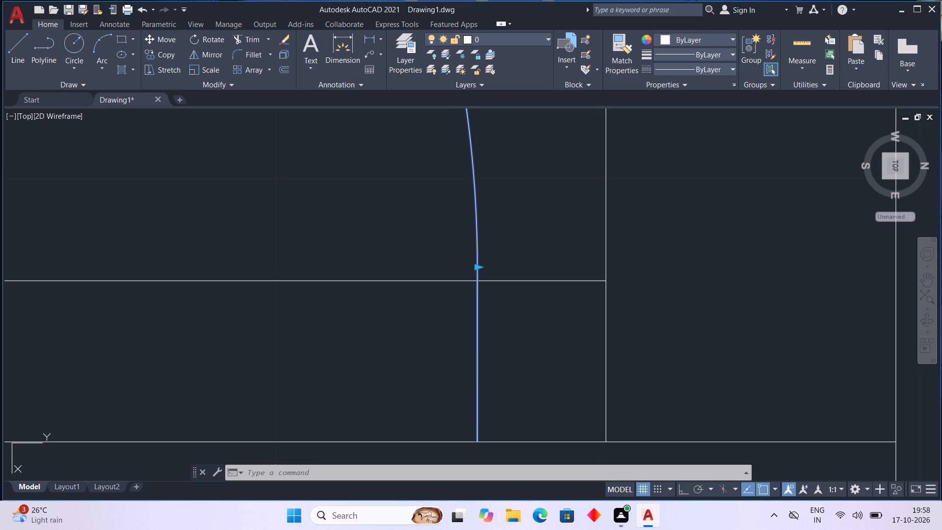
key("ctrl+Down")
key("Escape")
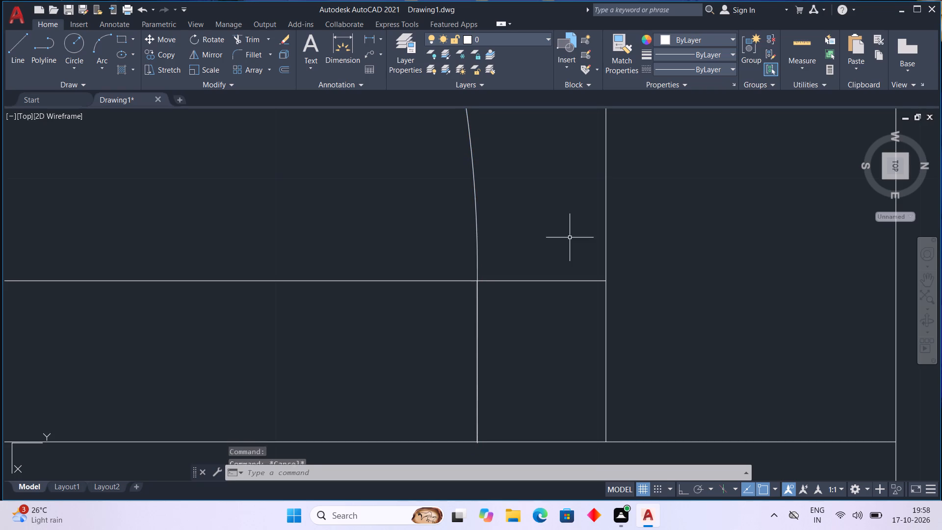
Examine the placed door block and the whole floor plan.
scroll(546, 150, "down", 3)
middle_click_drag(427, 184, 434, 206)
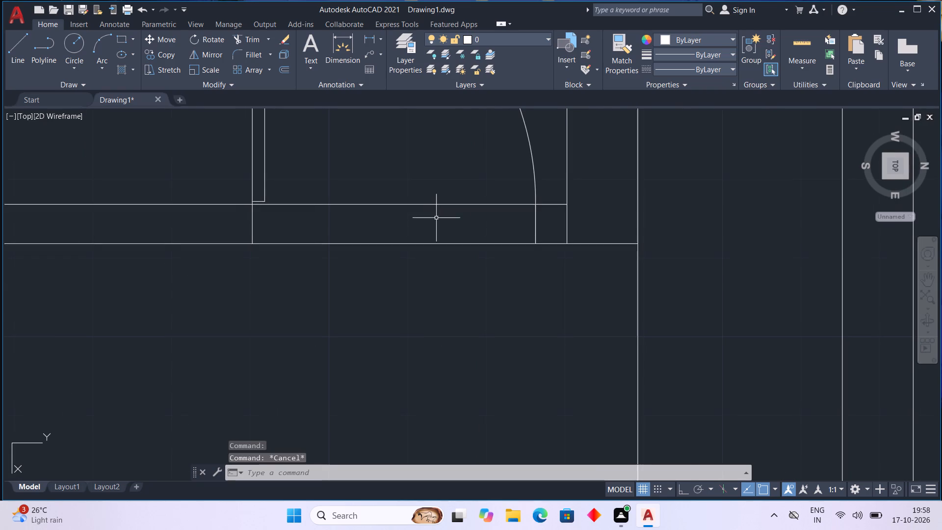
scroll(436, 216, "down", 2)
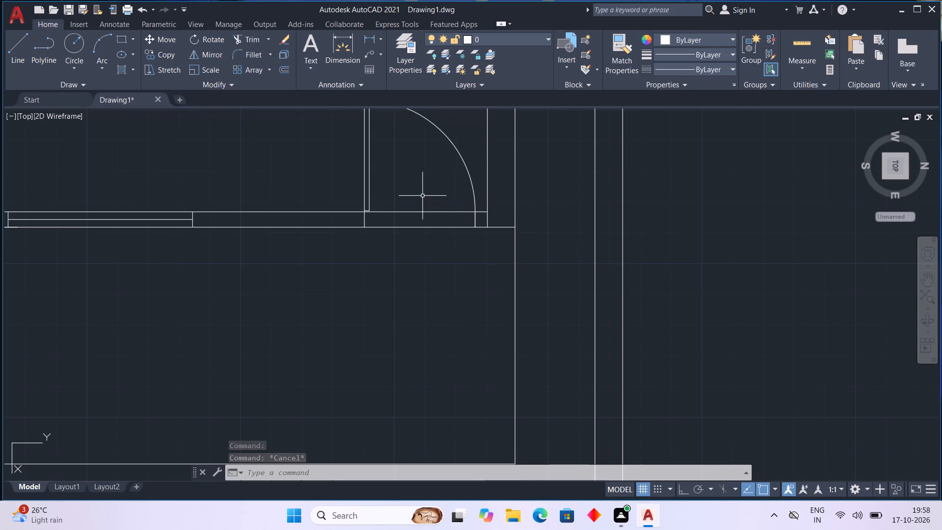
scroll(422, 196, "up", 1)
scroll(422, 196, "down", 3)
middle_click_drag(422, 196, 443, 243)
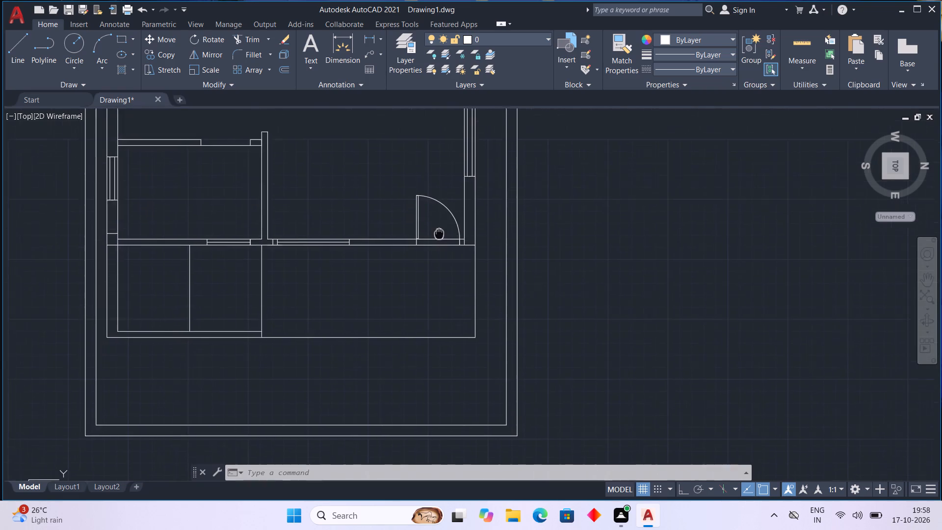
middle_click_drag(443, 243, 454, 294)
scroll(454, 293, "down", 2)
scroll(445, 265, "up", 1)
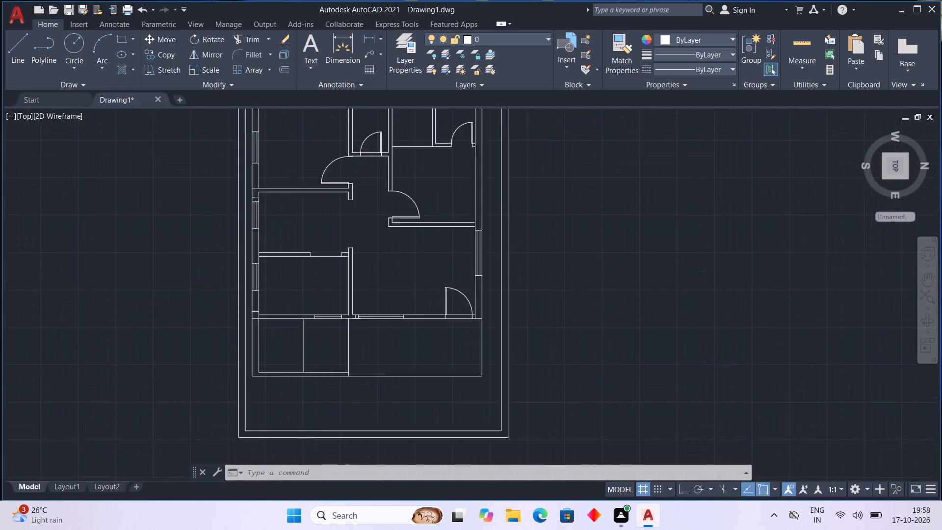
scroll(445, 265, "up", 1)
scroll(445, 265, "down", 2)
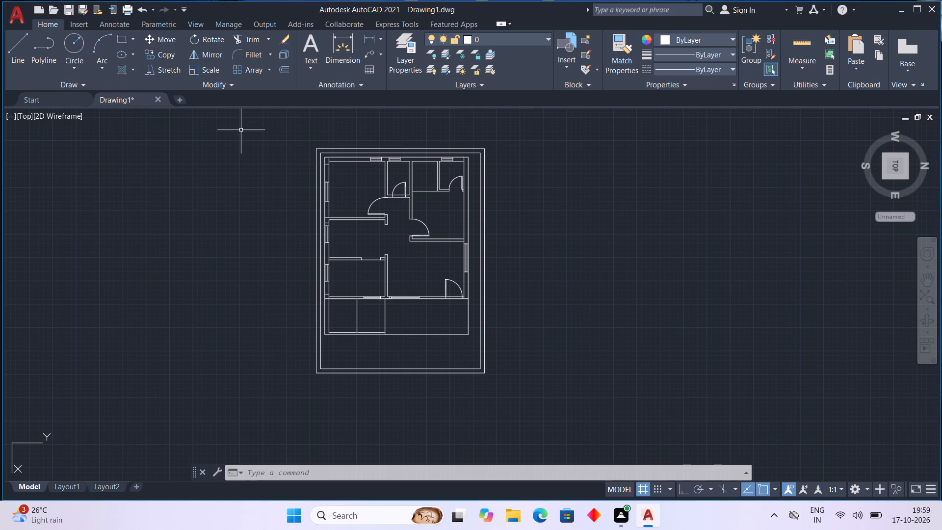
Look through the imperial and metric architectural blocks in the tool palettes, leaving the palettes closed.
key("ctrl+3")
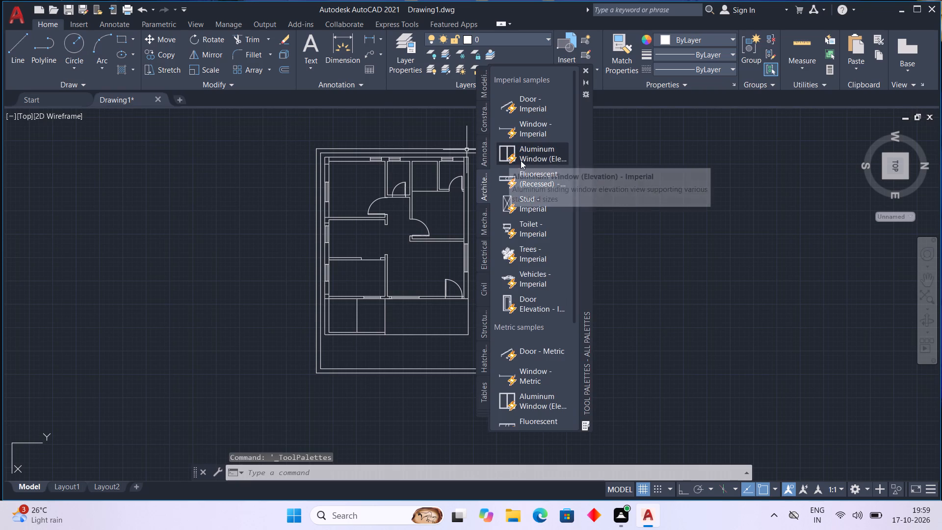
scroll(530, 218, "down", 1)
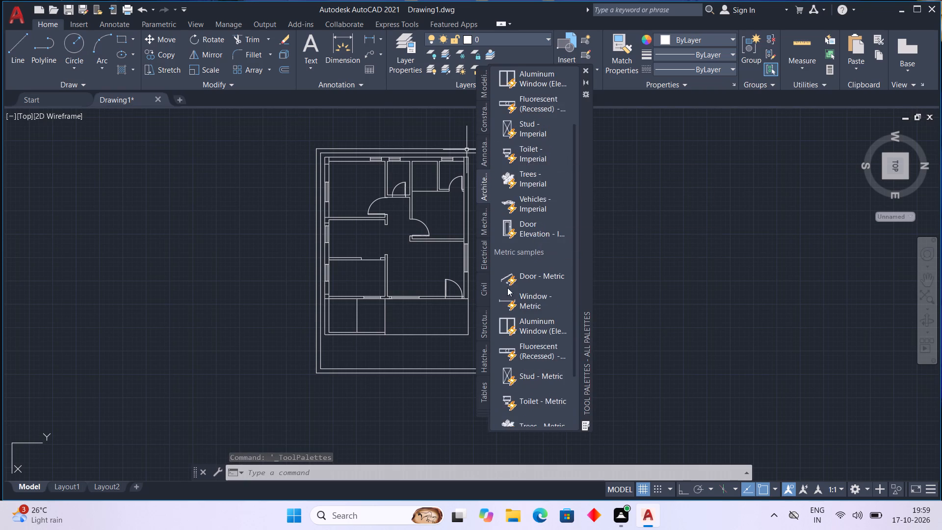
scroll(505, 305, "down", 2)
scroll(524, 350, "down", 3)
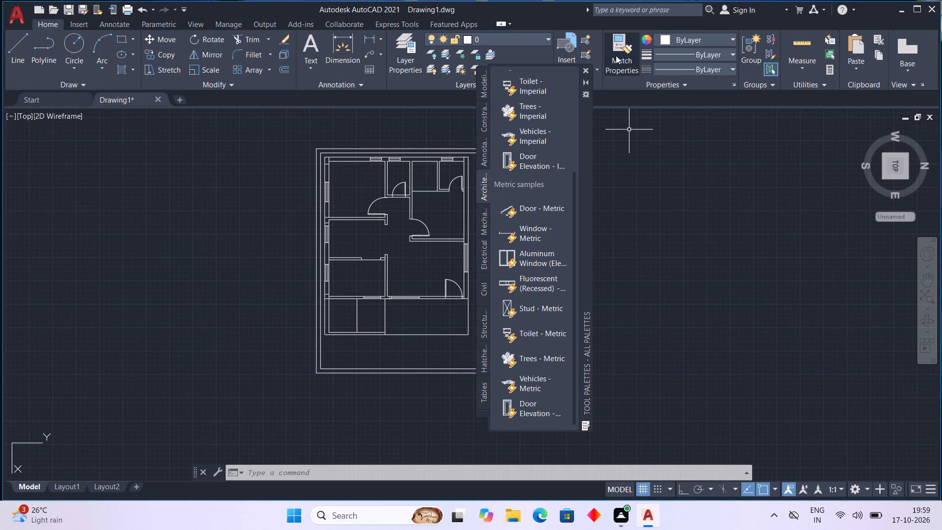
left_click(584, 73)
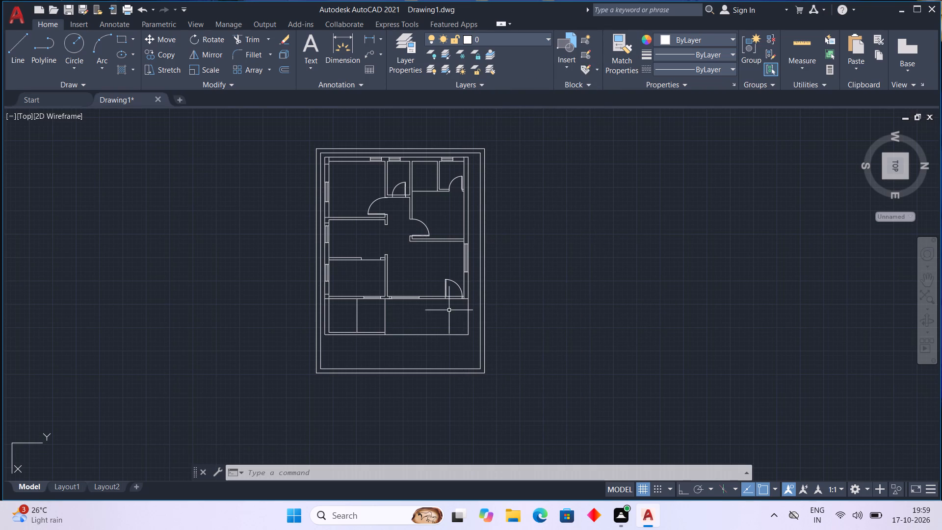
Copy the door block about 3'-1" along the front wall toward the window, from its lower hinge-side endpoint.
scroll(449, 310, "up", 1)
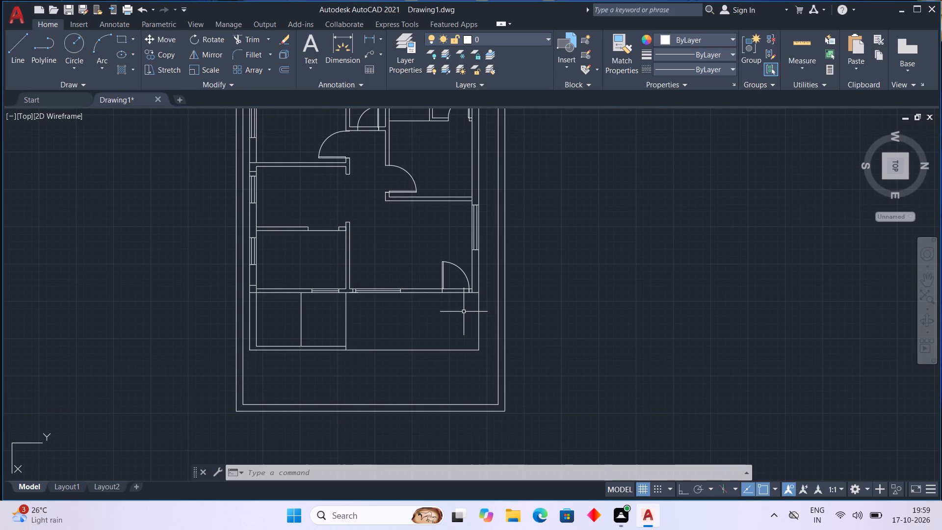
scroll(466, 316, "up", 2)
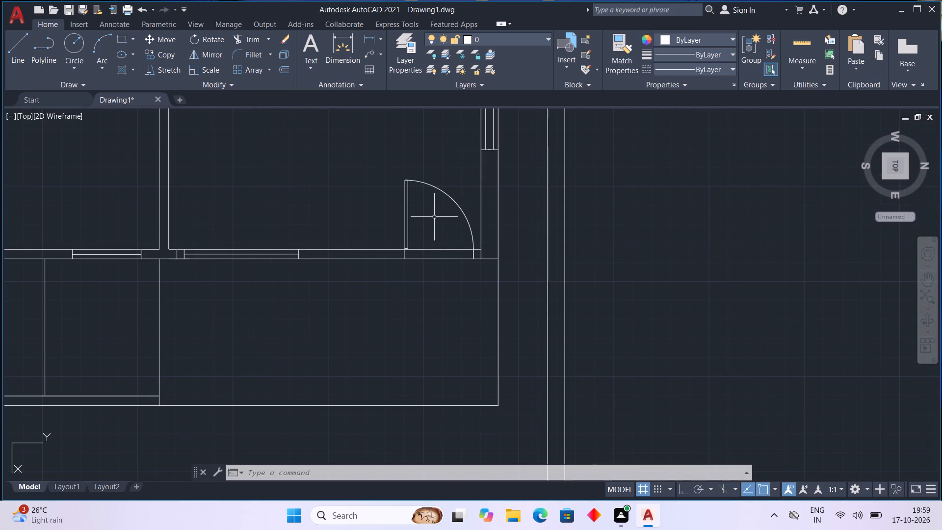
left_click(453, 199)
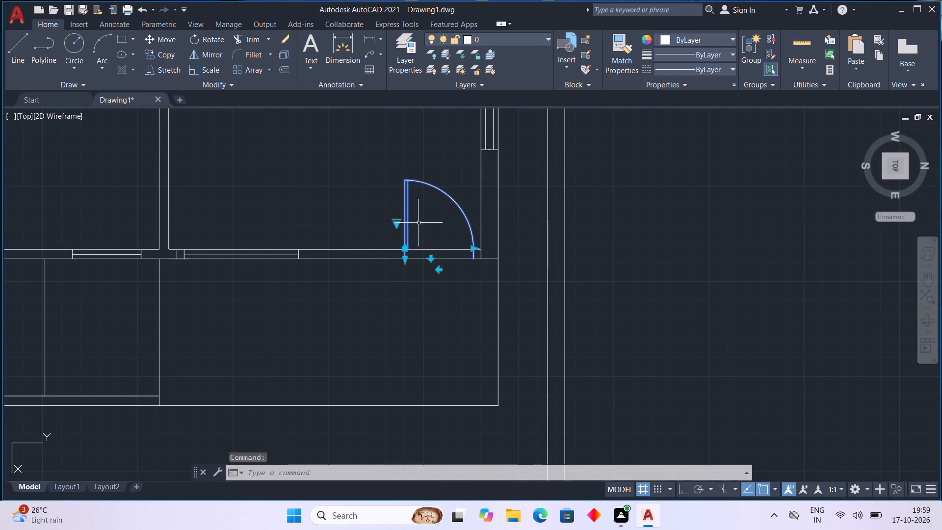
left_click(151, 58)
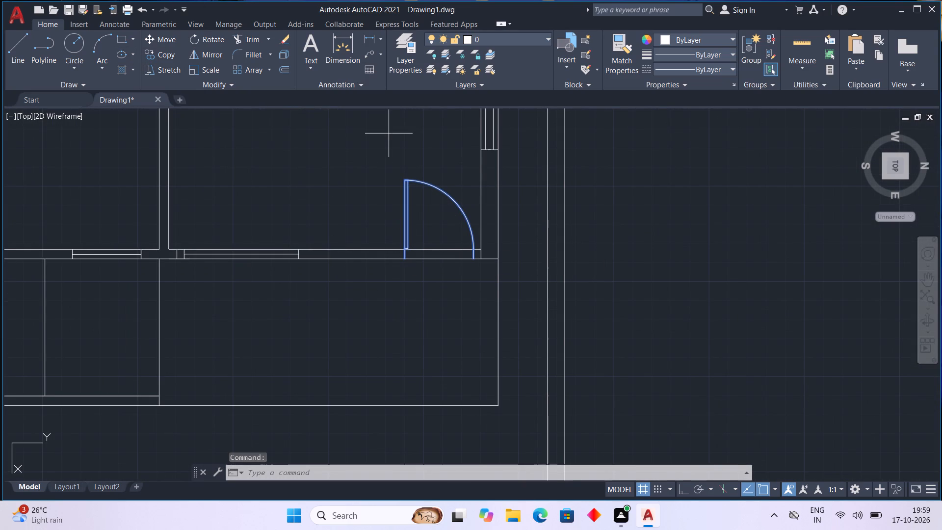
left_click(401, 259)
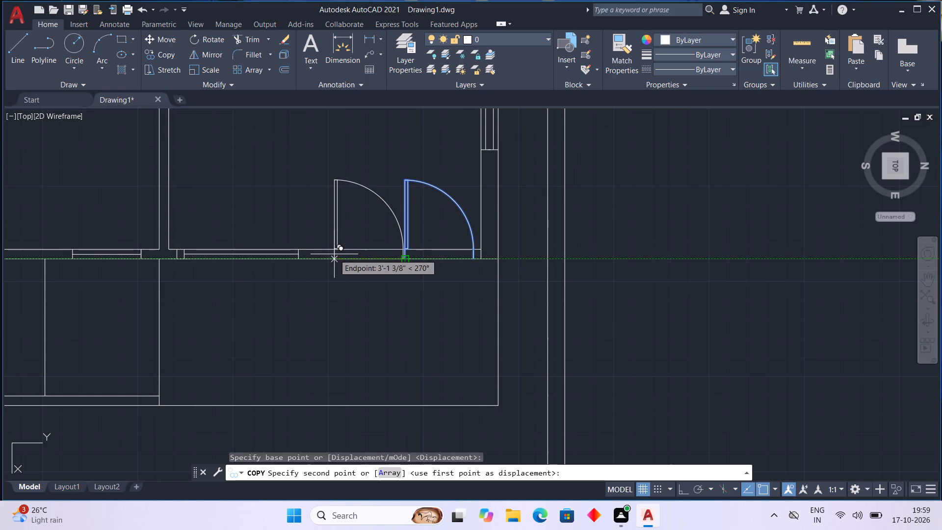
left_click(335, 256)
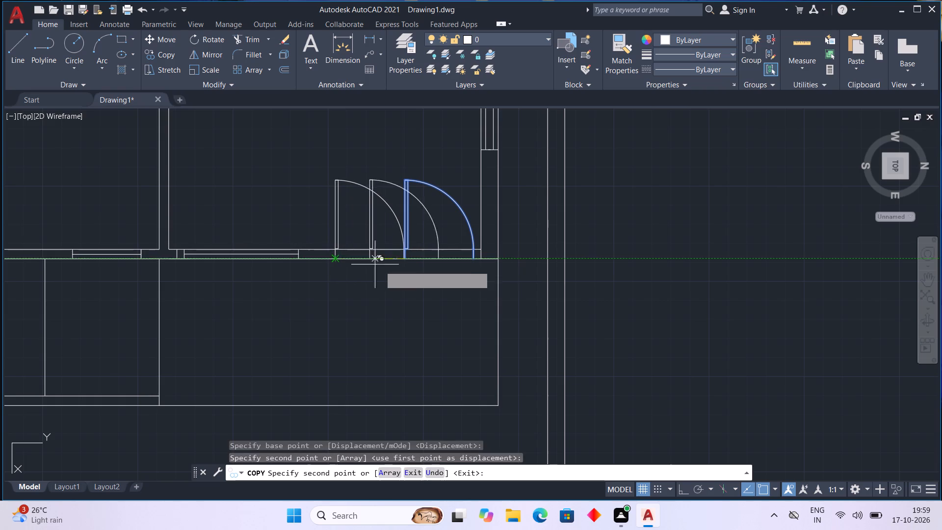
key("Escape")
Flip the original door block near the corner so its hinge is on the corner side, forming a double door.
scroll(387, 270, "up", 3)
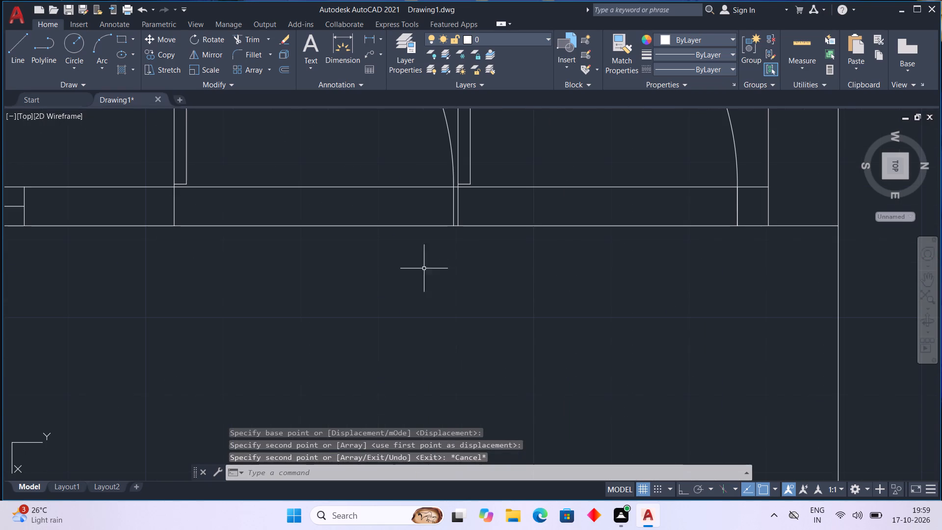
scroll(686, 184, "down", 3)
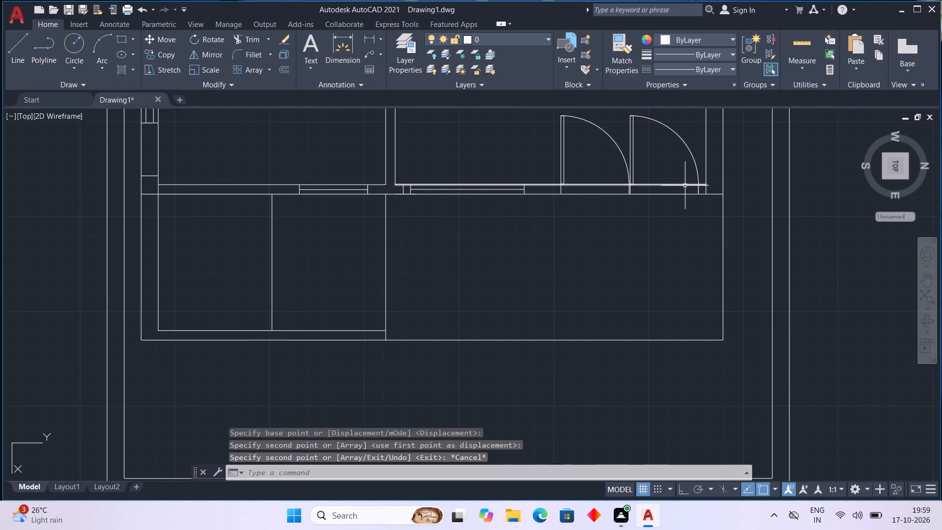
left_click(695, 160)
left_click(663, 205)
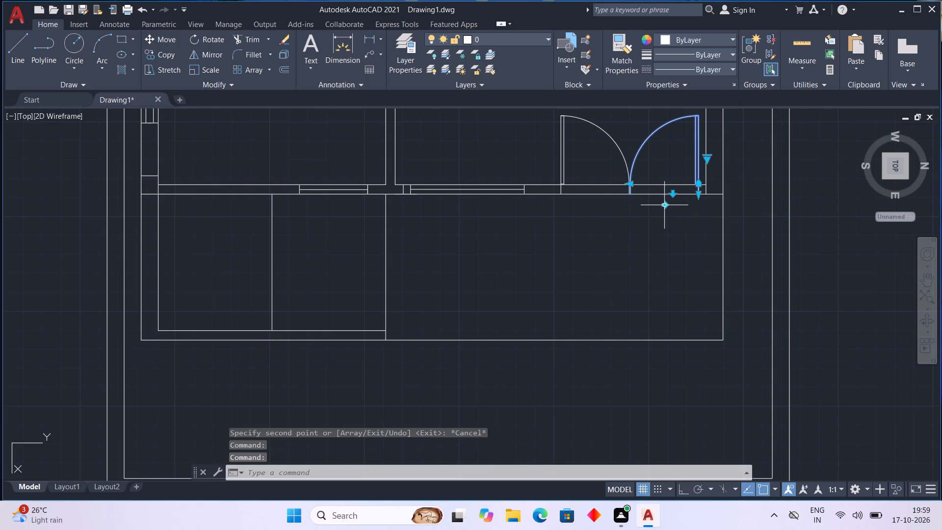
scroll(713, 195, "down", 1)
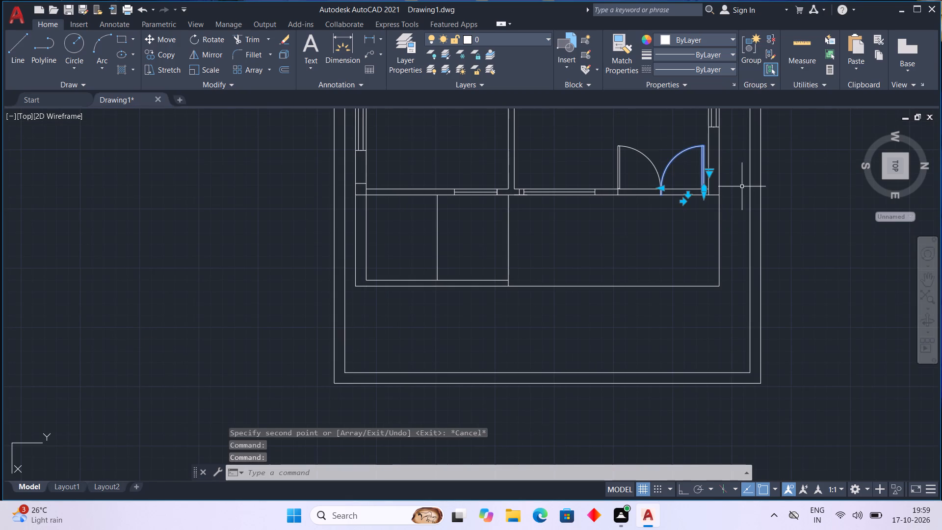
key("Escape")
key("Escape")
Examine the two door leaves in the front wall and the surrounding rooms.
middle_click(633, 307)
middle_click_drag(630, 310, 577, 350)
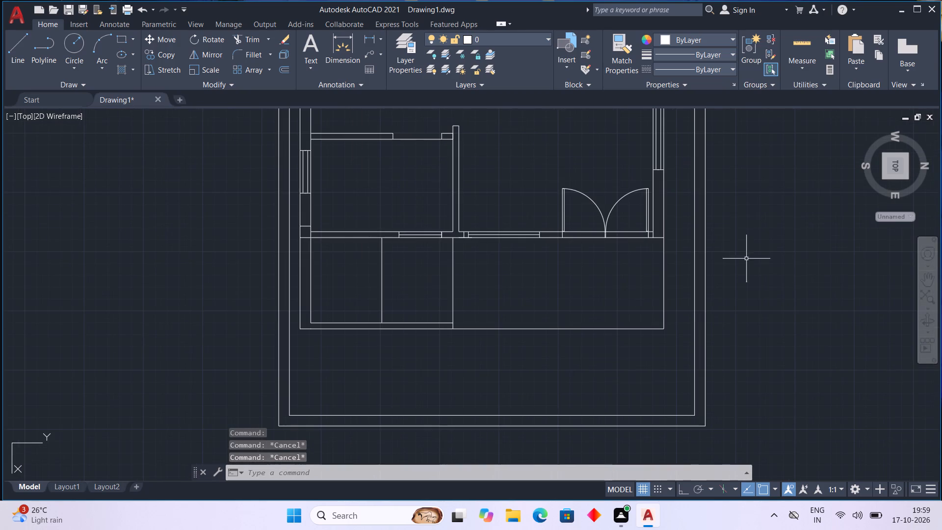
scroll(670, 243, "up", 3)
middle_click_drag(665, 239, 645, 449)
middle_click_drag(643, 418, 675, 349)
scroll(600, 341, "down", 1)
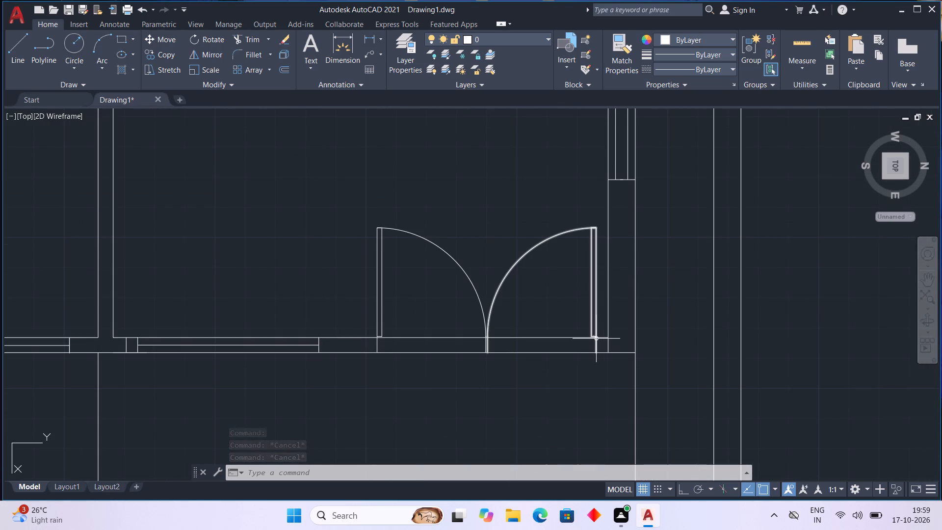
scroll(596, 339, "down", 2)
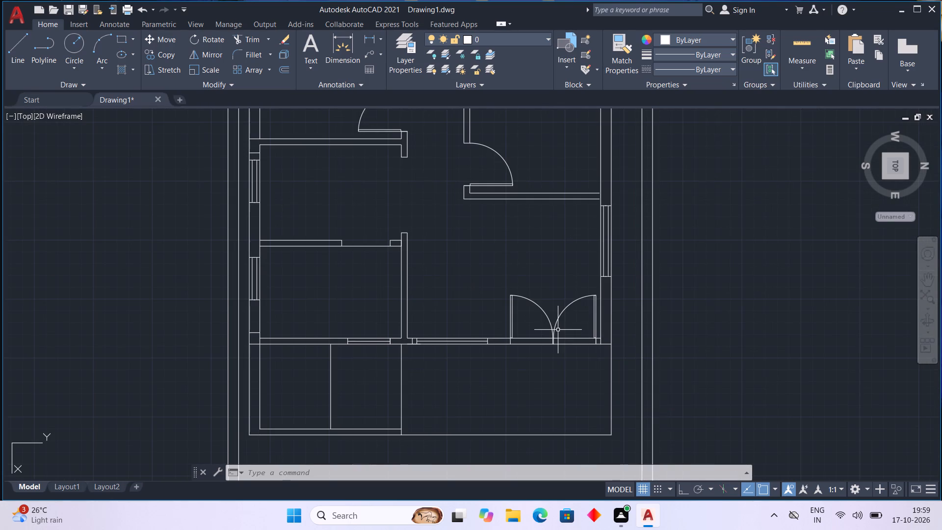
middle_click_drag(553, 330, 287, 321)
middle_click_drag(286, 319, 427, 320)
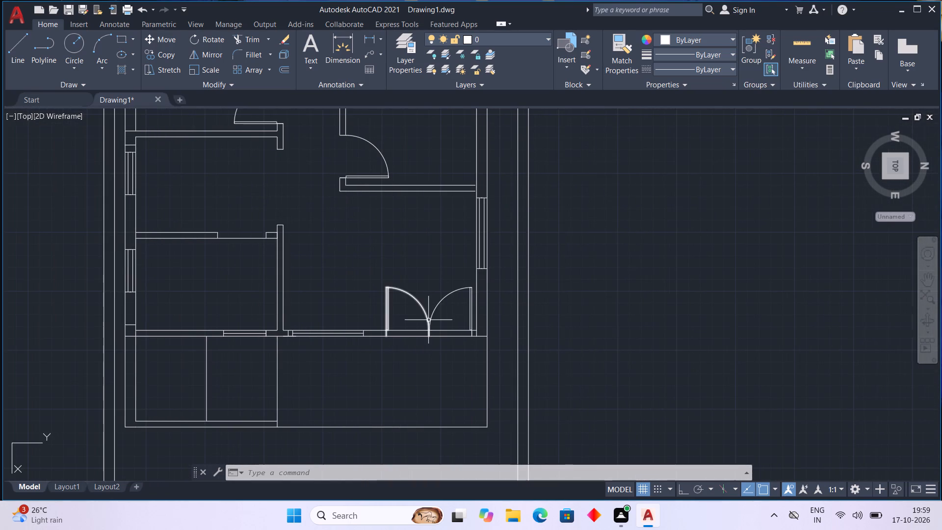
Scale the corner-side door leaf by reference from its hinge-side endpoint on the outer wall line, giving its width a new length of 2'.
scroll(415, 332, "up", 2)
scroll(416, 331, "down", 1)
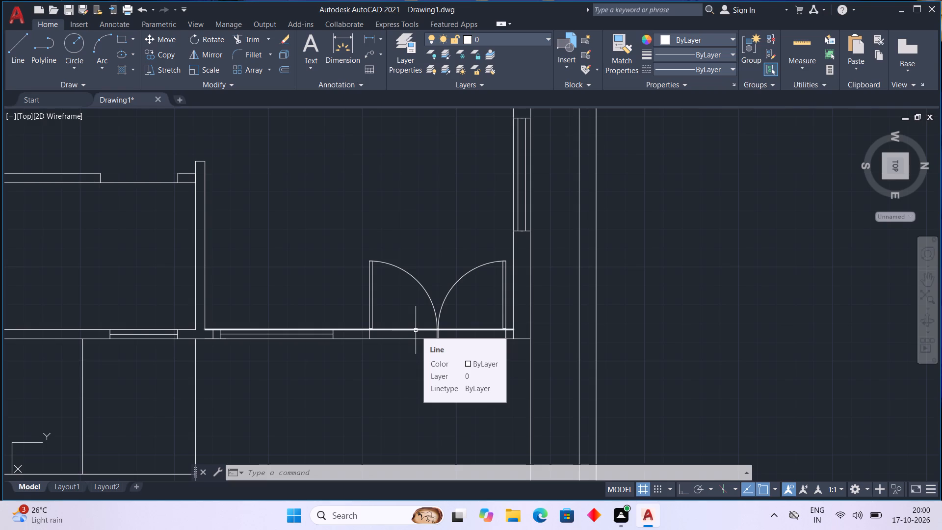
left_click(463, 275)
type("sc")
left_click(503, 339)
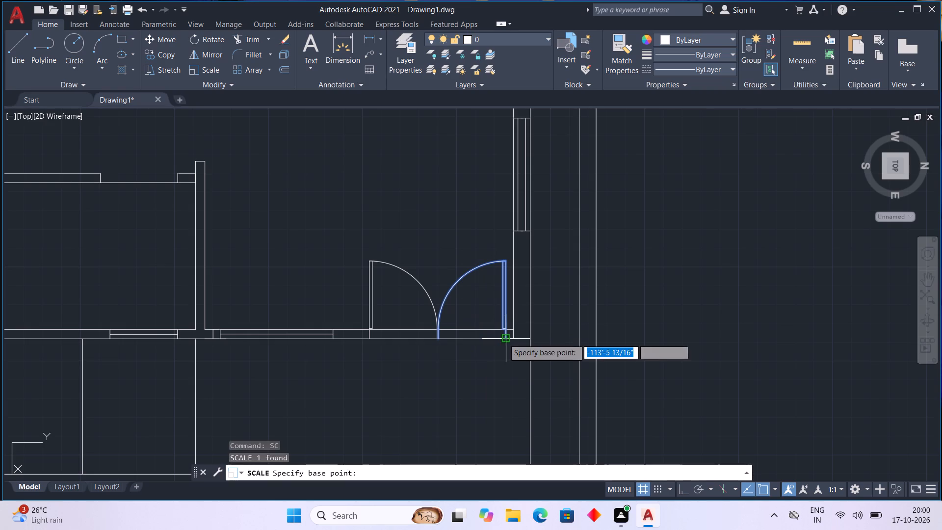
left_click(502, 338)
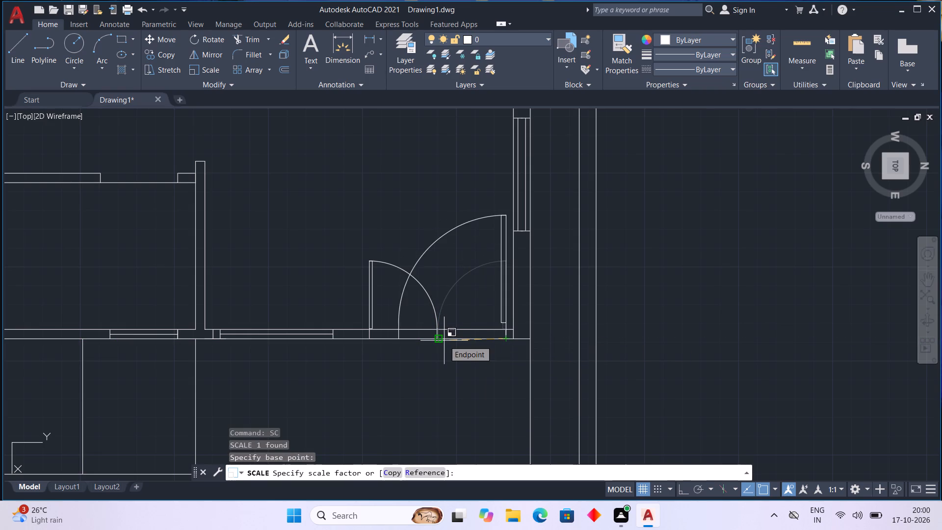
left_click(417, 474)
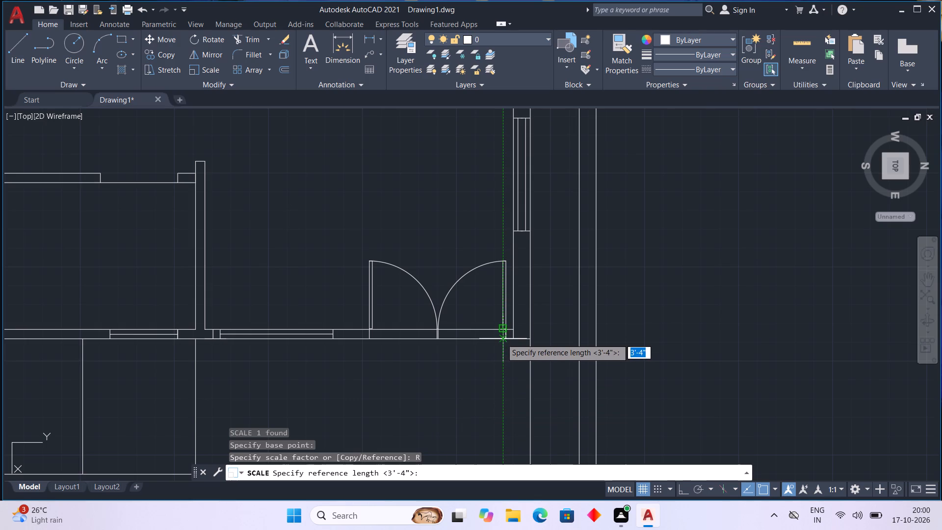
scroll(501, 339, "up", 3)
left_click(518, 343)
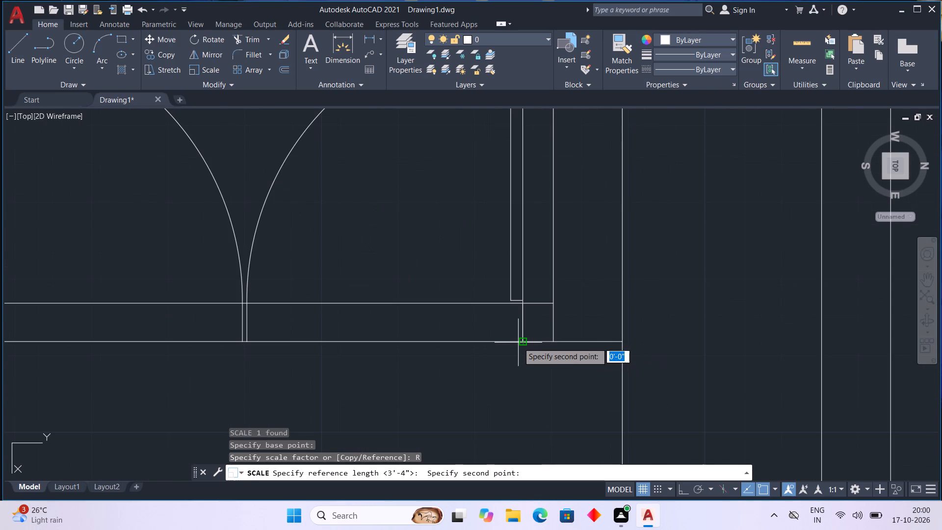
left_click(250, 344)
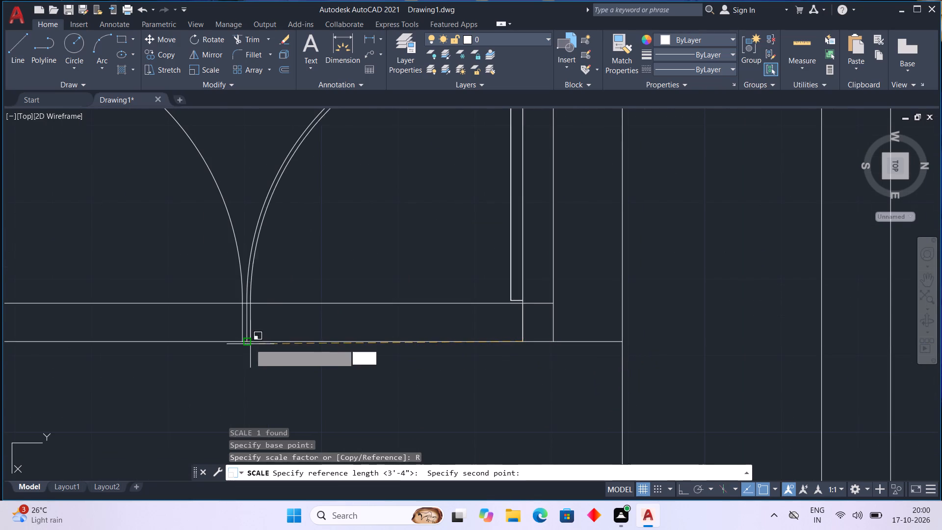
type("2'")
key("Return")
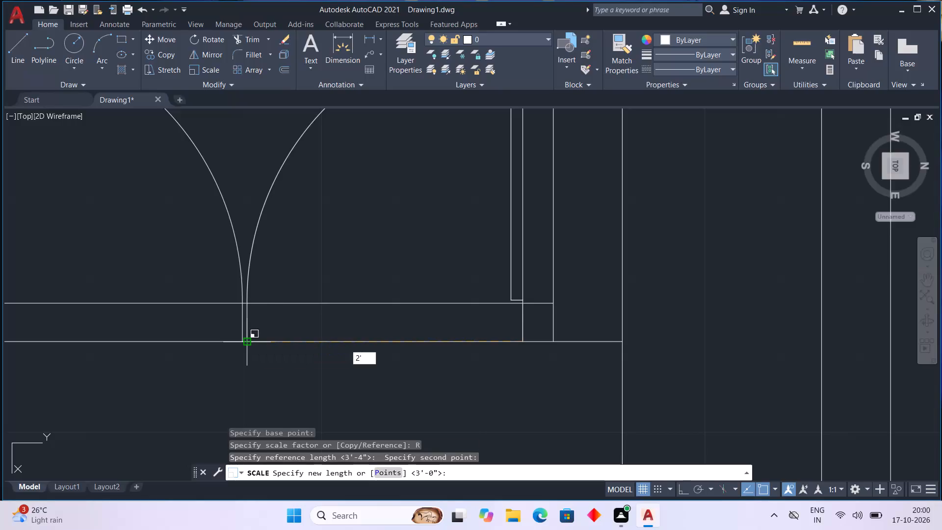
scroll(264, 322, "down", 2)
key("Escape")
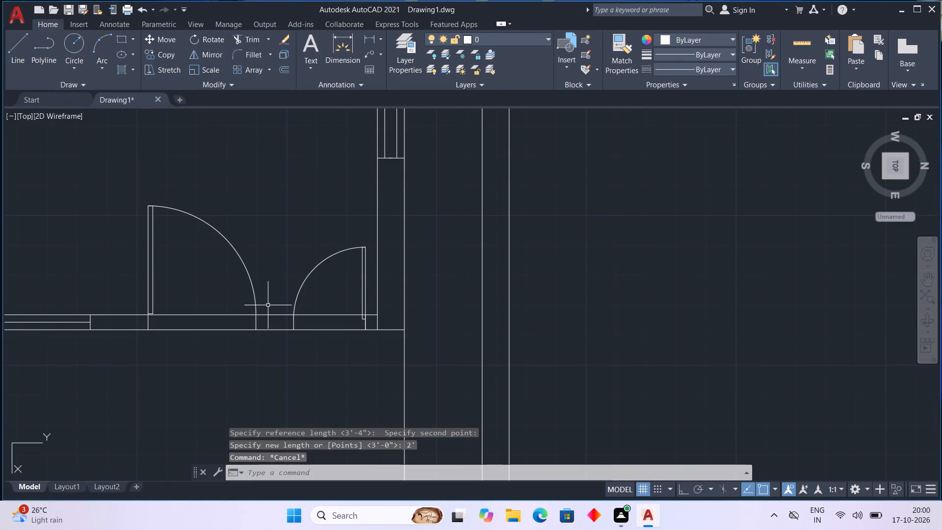
Delete the larger door leaf on the window side of the front wall's double door.
left_click(254, 301)
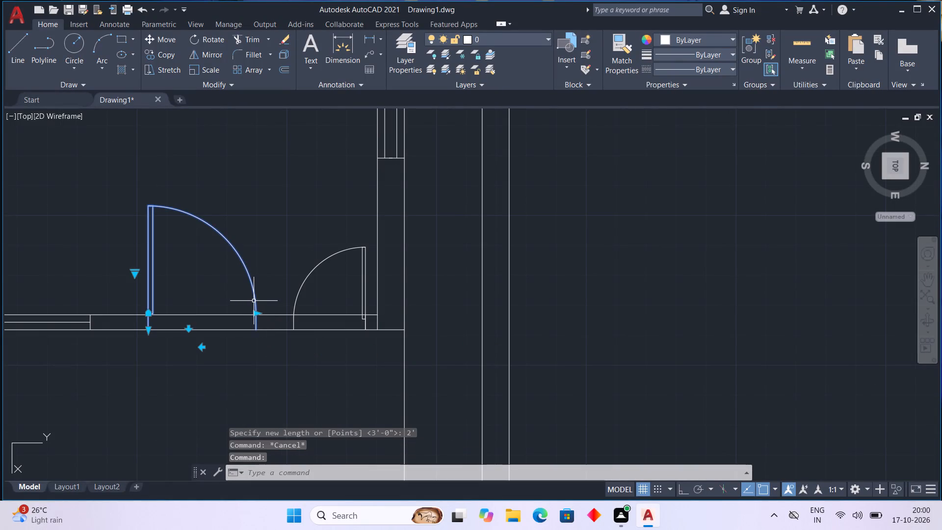
key("Delete")
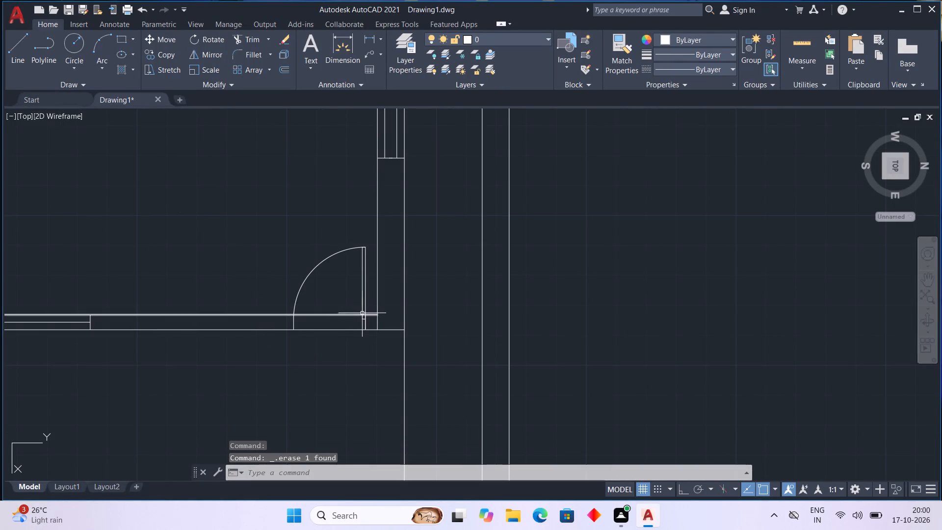
Copy the scaled door leaf 2'-0" along the front wall toward the window, from its lower hinge-side endpoint.
left_click(366, 311)
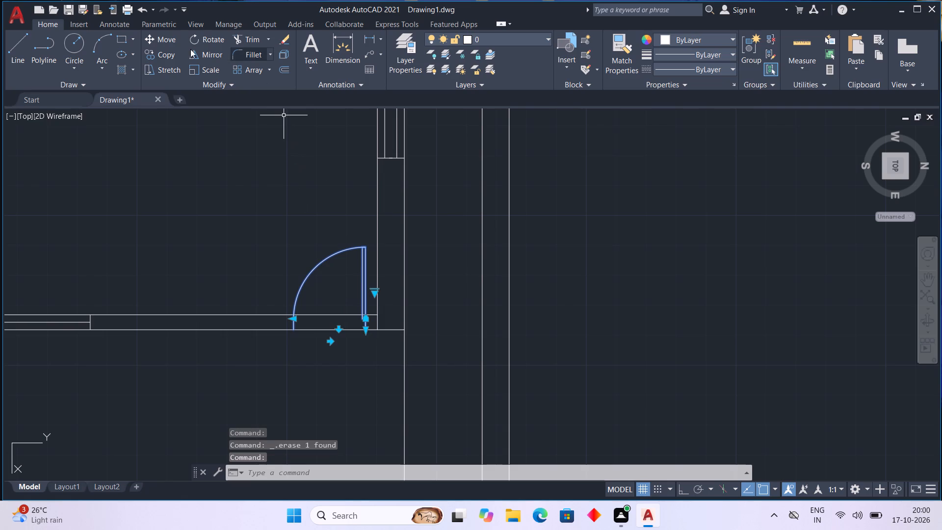
left_click(149, 53)
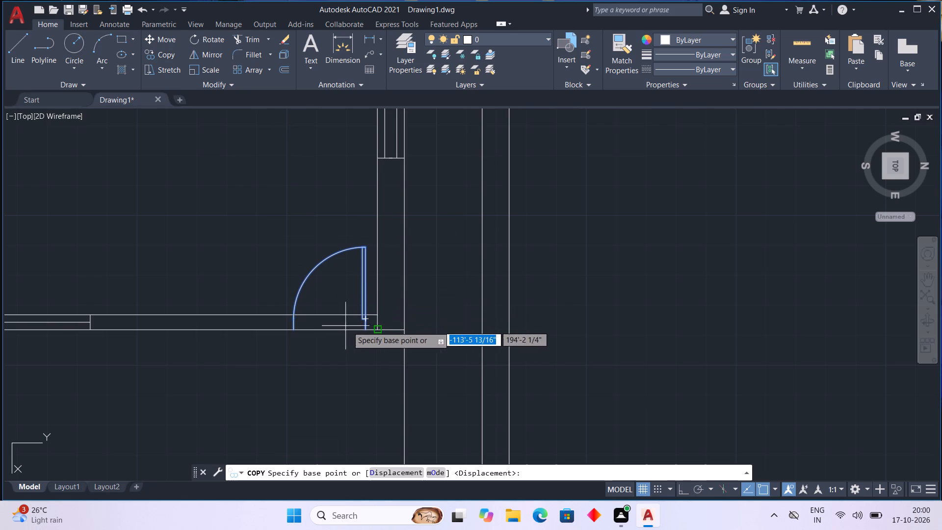
left_click(366, 331)
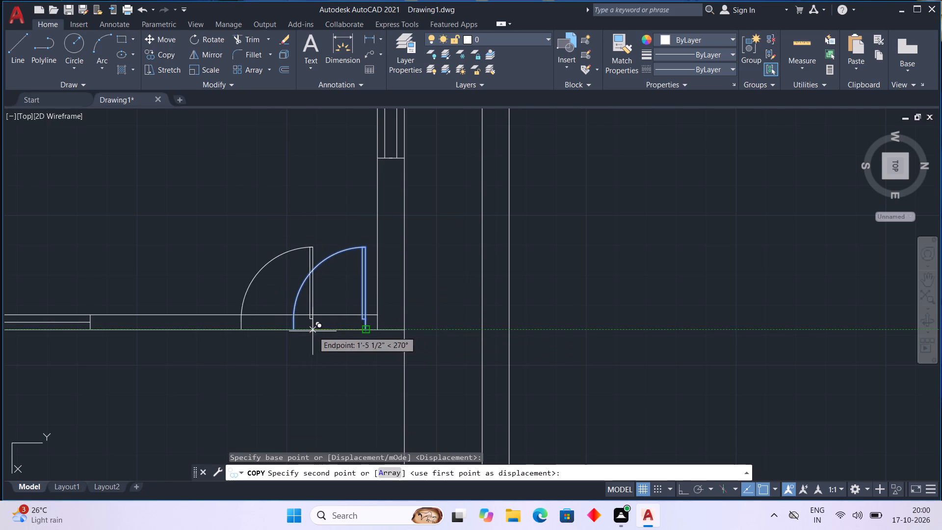
left_click(293, 331)
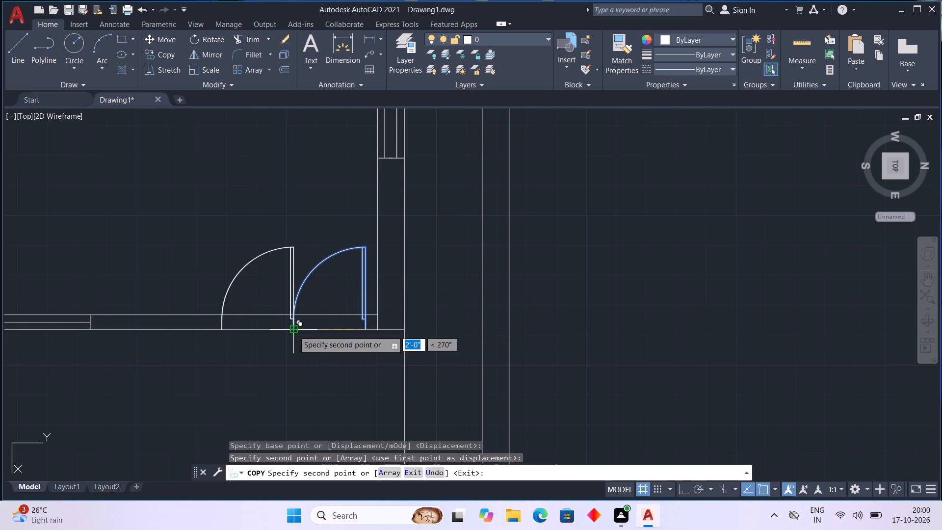
key("Escape")
Flip the copied door leaf so its hinge is on the window side, forming a double door.
left_click(290, 291)
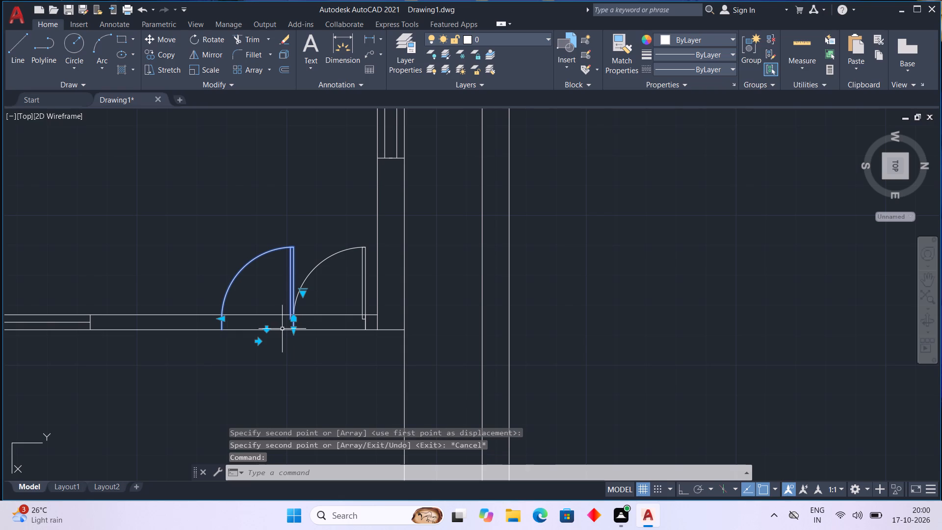
left_click(257, 342)
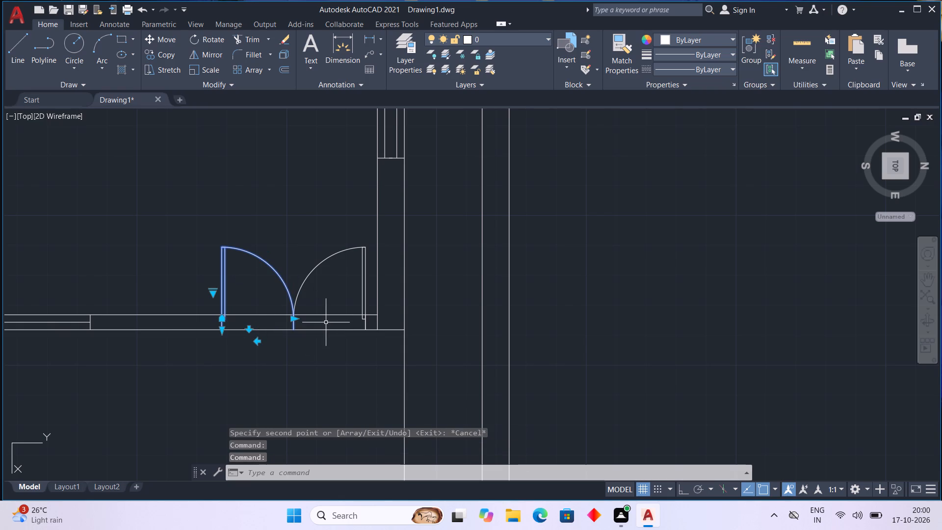
scroll(326, 322, "up", 1)
key("Escape")
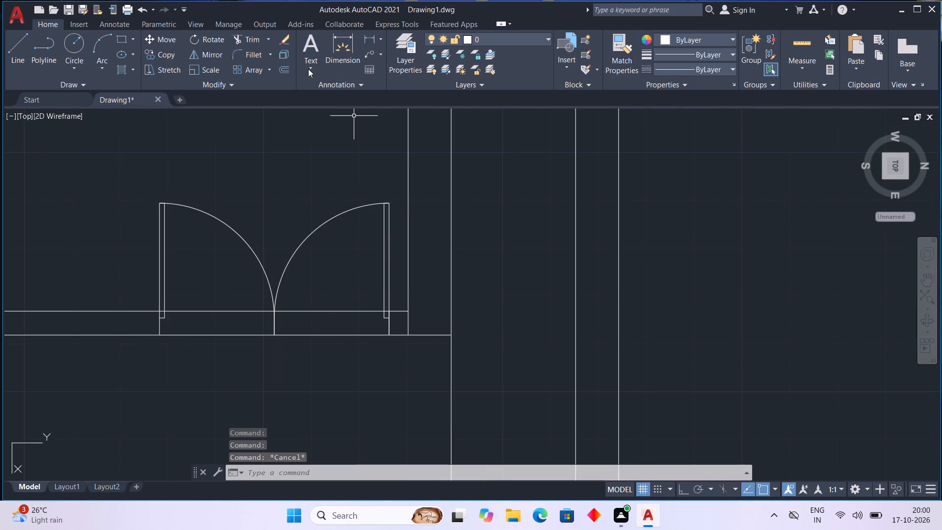
Trim the front wall's inner line across the corner-side leaf's opening.
left_click(235, 37)
left_click(307, 310)
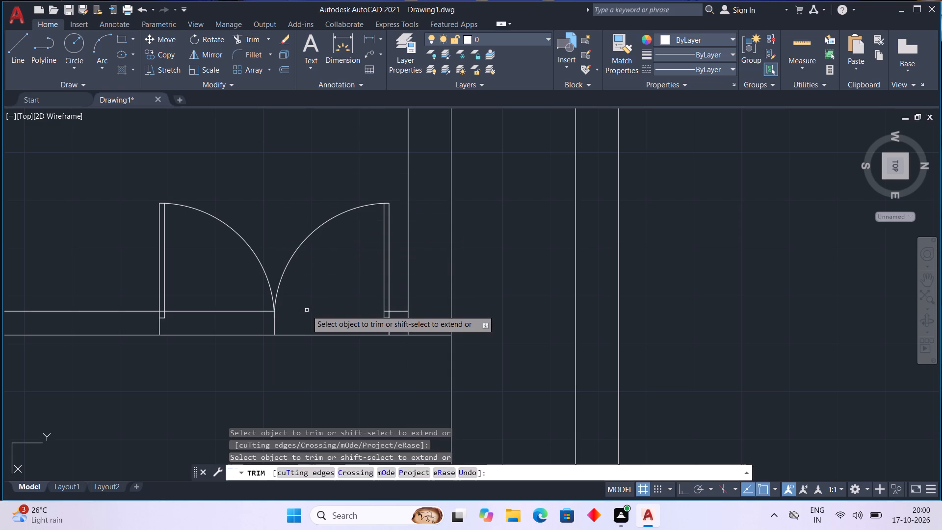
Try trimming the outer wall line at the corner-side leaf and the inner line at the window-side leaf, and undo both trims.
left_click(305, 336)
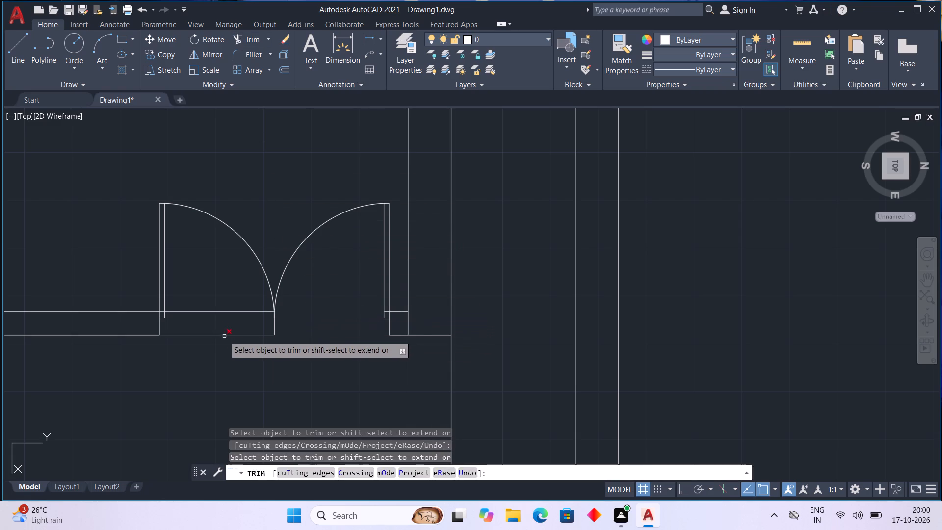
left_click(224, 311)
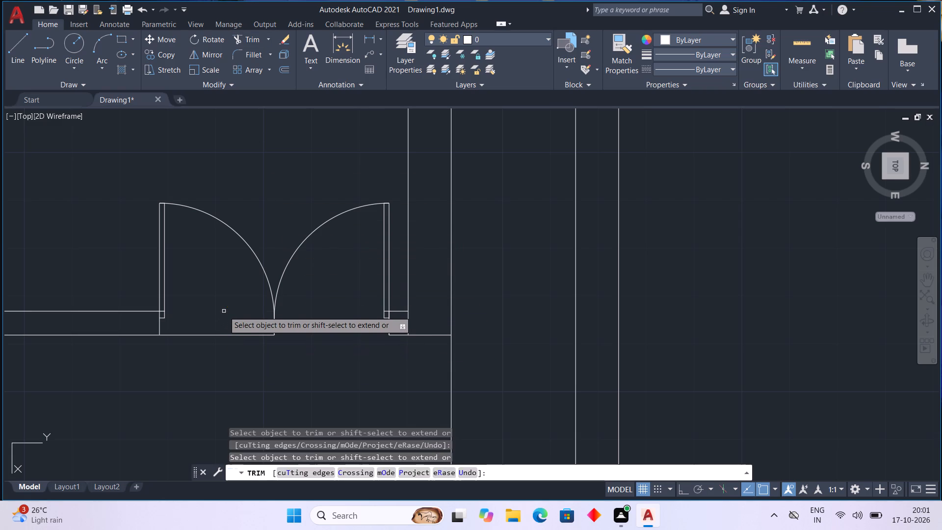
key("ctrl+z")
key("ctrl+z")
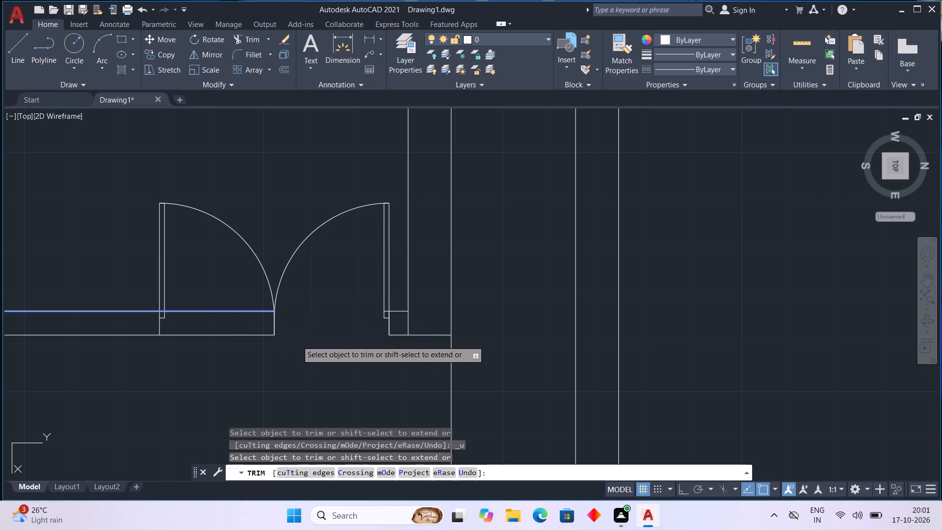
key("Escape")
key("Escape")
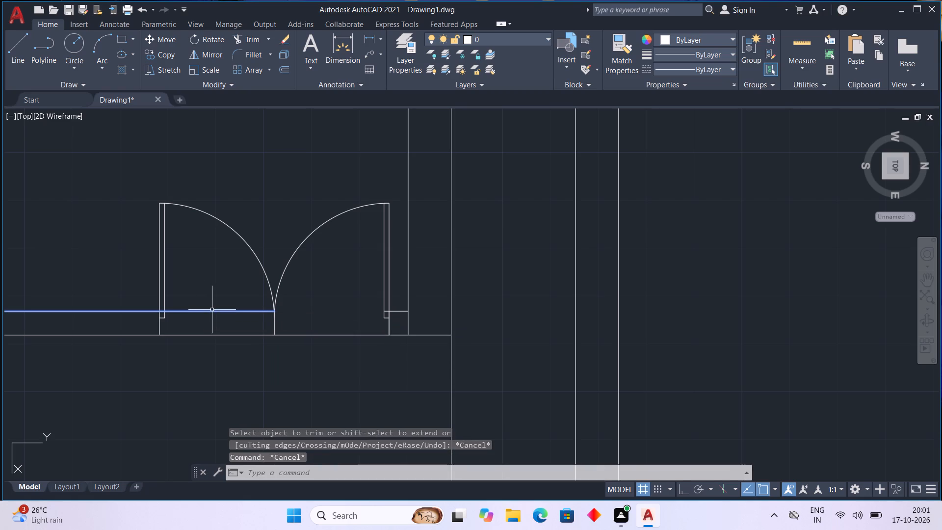
Trim the front wall's inner line across the window-side leaf's opening, keeping the outer wall line.
left_click(212, 310)
key("Escape")
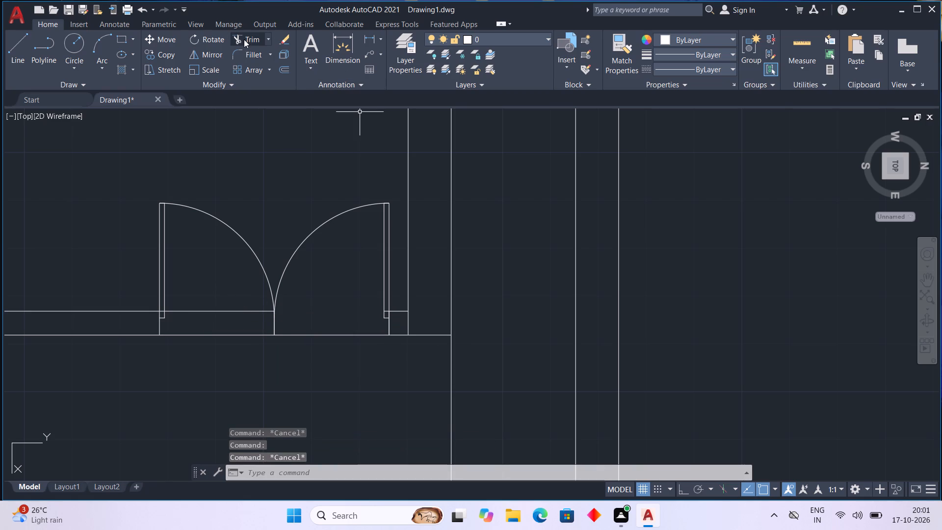
left_click(244, 39)
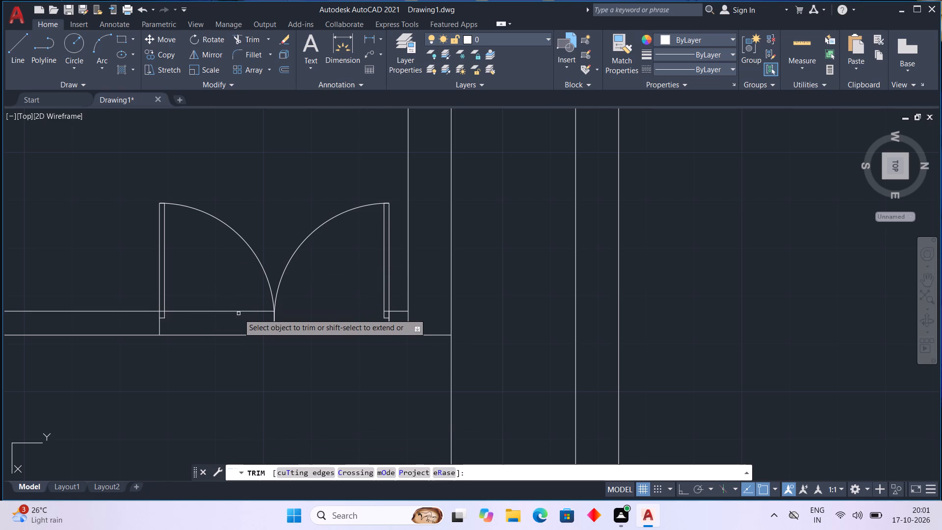
left_click(238, 312)
scroll(315, 373, "down", 1)
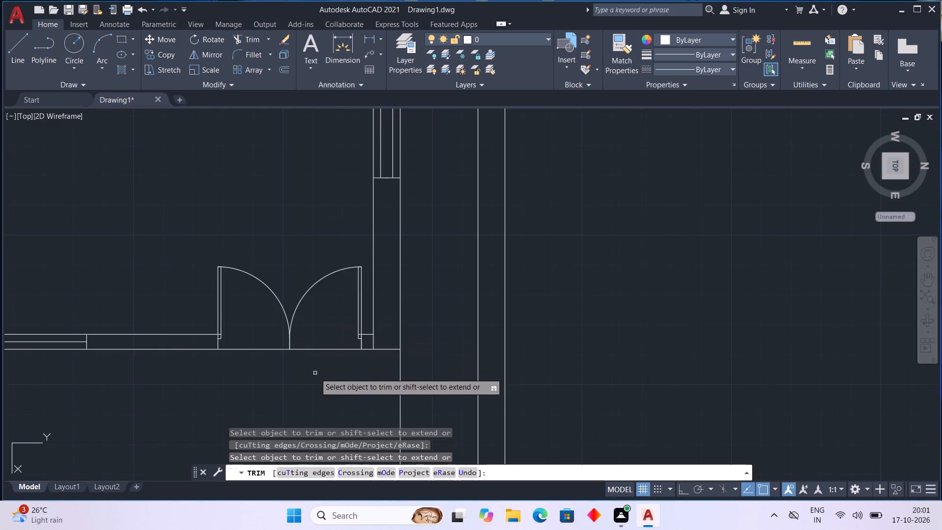
scroll(315, 373, "down", 2)
middle_click_drag(315, 374, 444, 293)
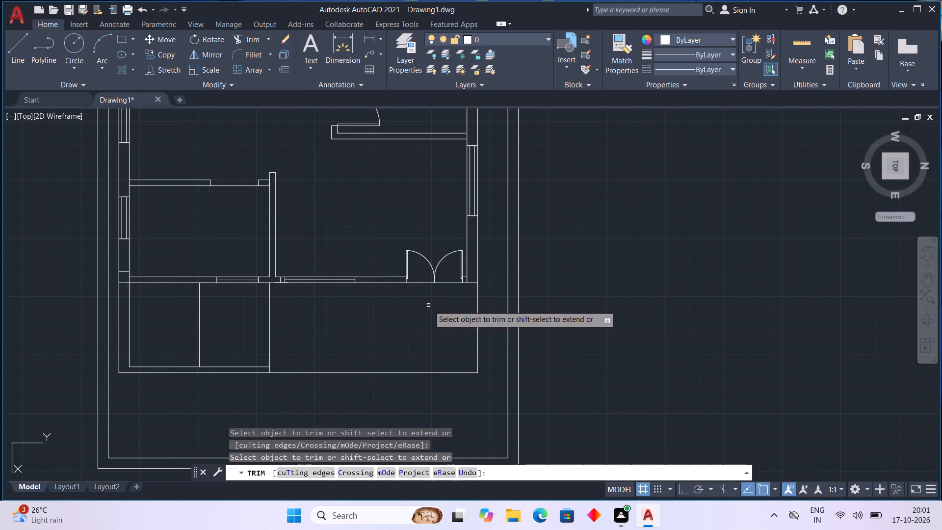
scroll(429, 305, "up", 1)
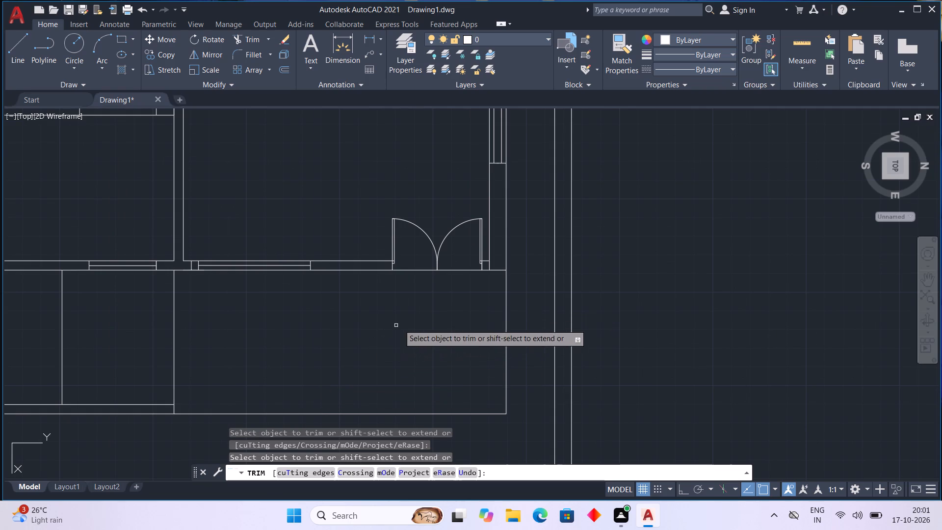
key("Escape")
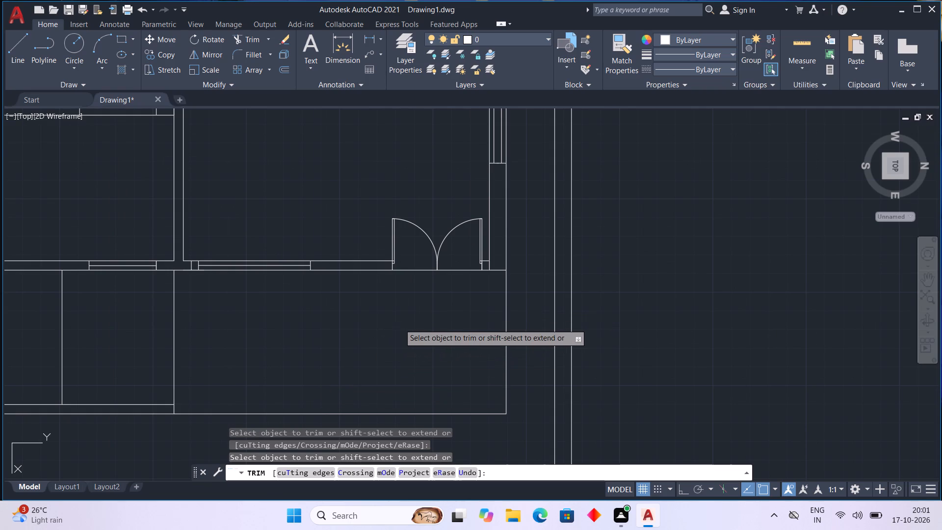
Examine the whole floor plan, checking the doors, windows and openings in every room.
scroll(399, 324, "down", 1)
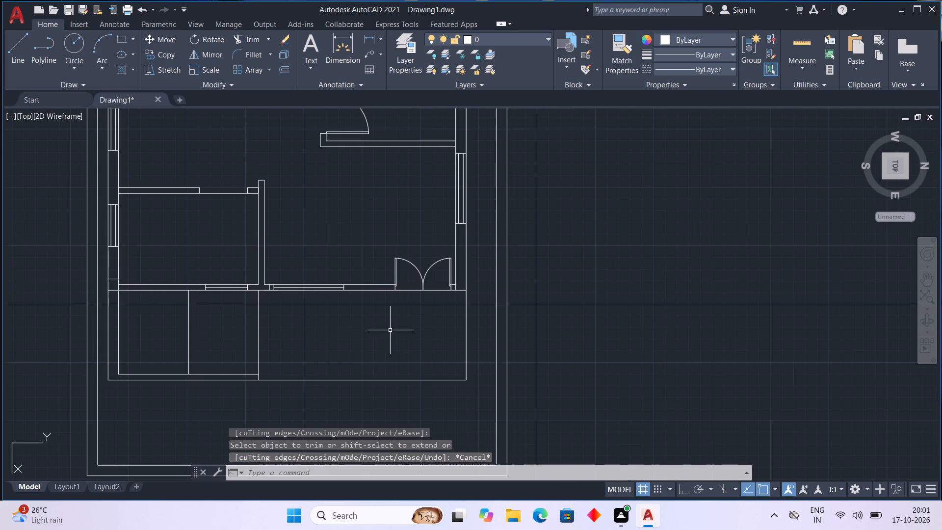
scroll(390, 330, "down", 1)
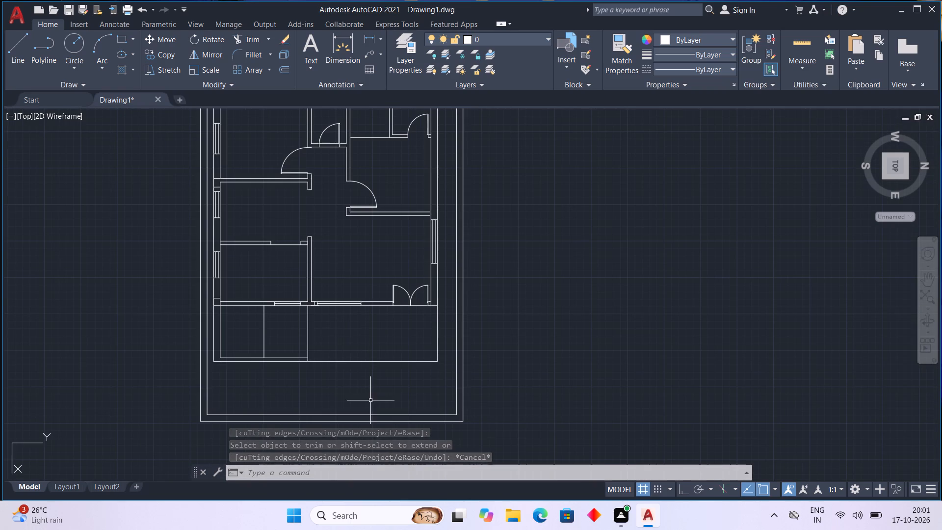
middle_click_drag(395, 211, 404, 319)
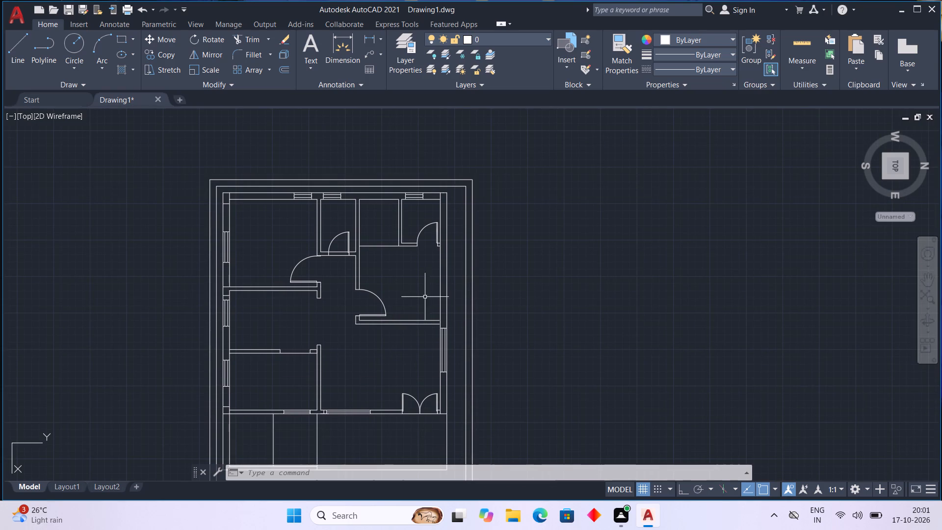
middle_click_drag(419, 299, 528, 250)
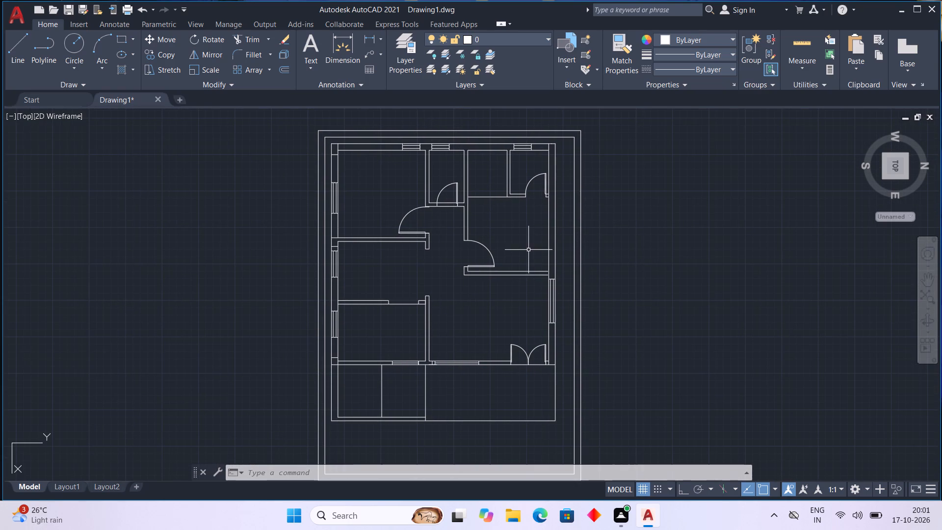
scroll(791, 303, "down", 1)
scroll(791, 302, "up", 2)
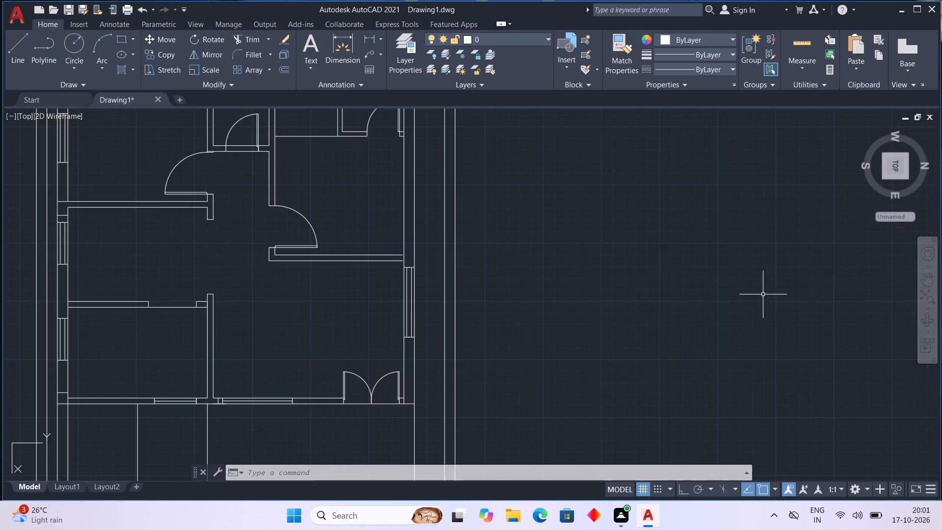
middle_click_drag(560, 256, 623, 309)
scroll(687, 301, "down", 1)
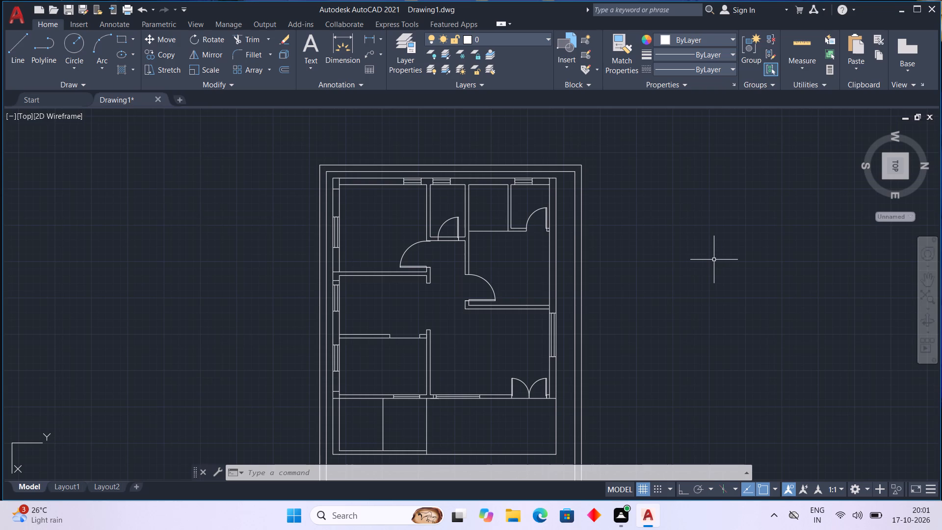
Look through the Civil, Structural, Mechanical and Architectural tool palettes, in imperial and metric samples, for further blocks for the floor plan.
key("ctrl+3")
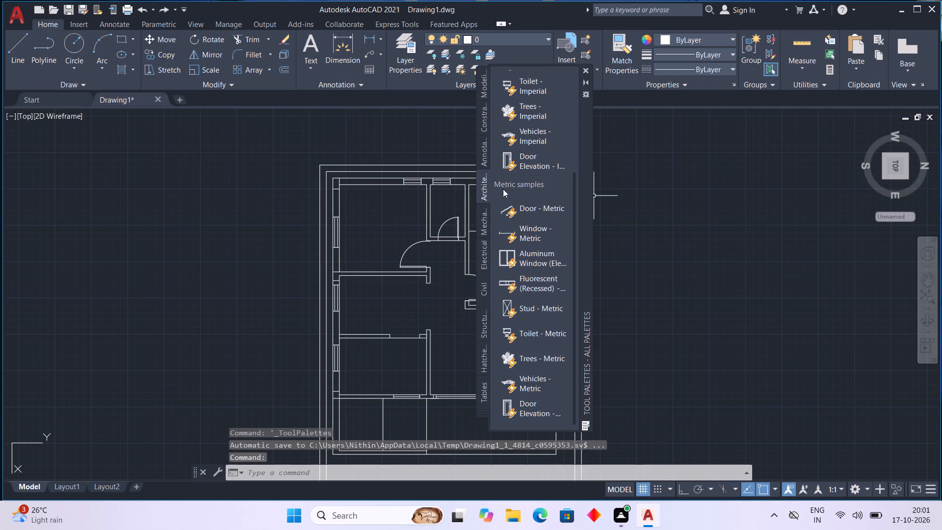
left_click(482, 249)
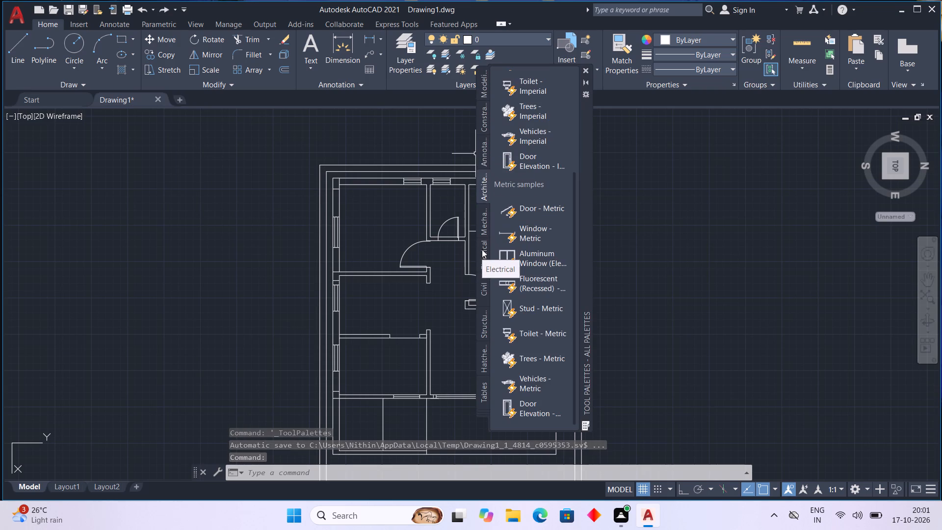
left_click(482, 281)
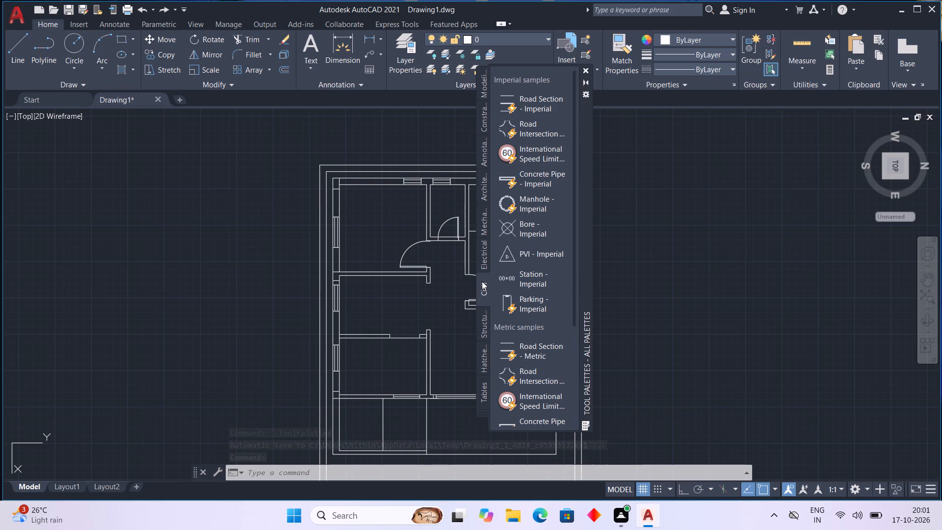
left_click(481, 320)
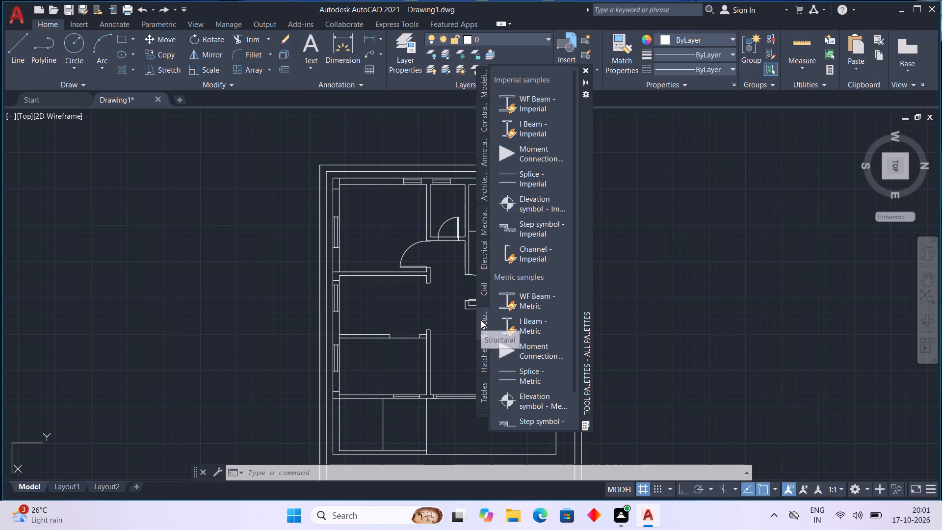
scroll(511, 289, "down", 1)
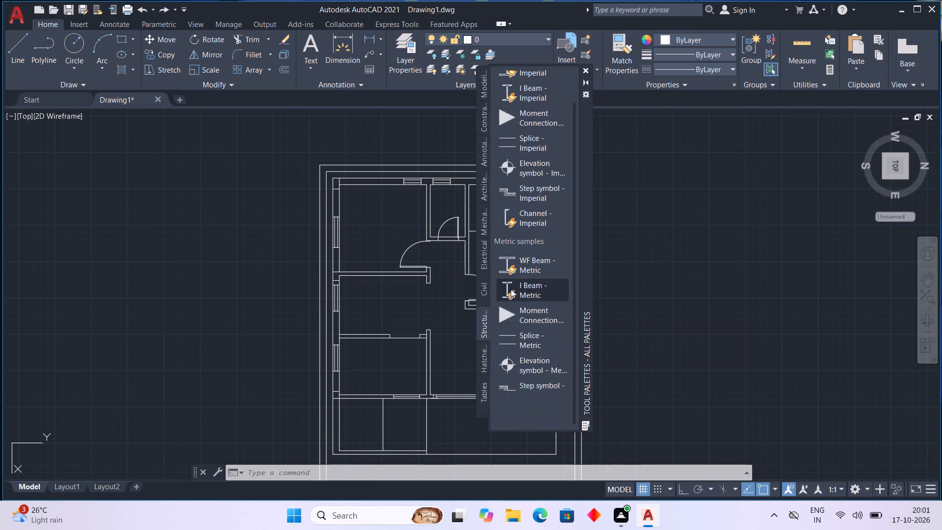
scroll(511, 289, "down", 5)
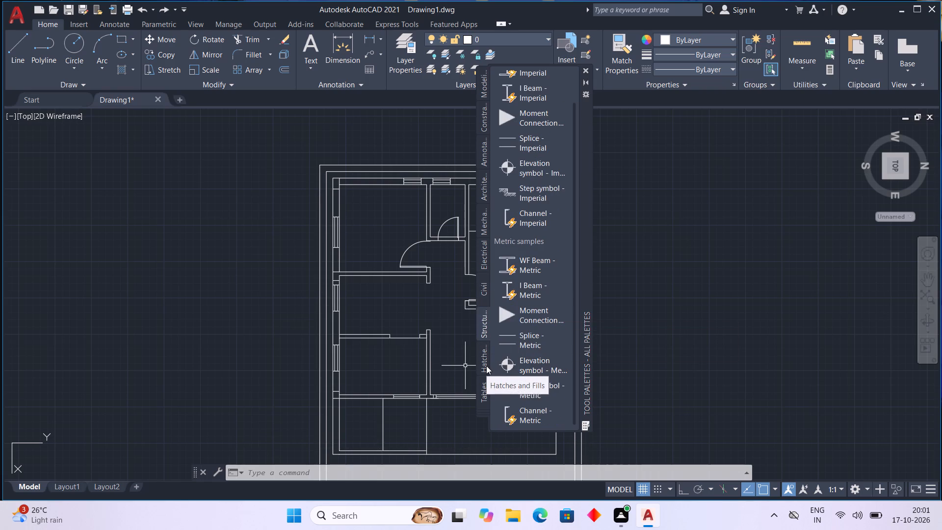
left_click(486, 366)
left_click(486, 285)
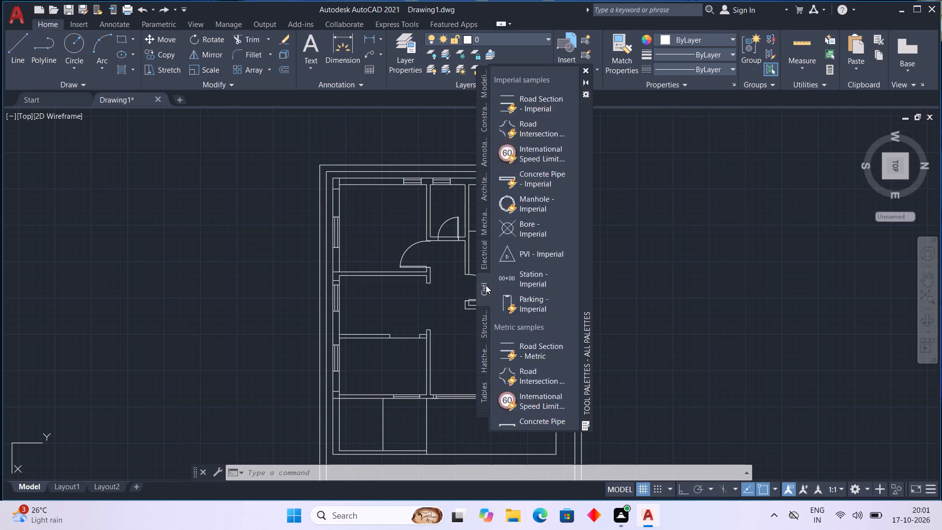
left_click(484, 263)
left_click(485, 224)
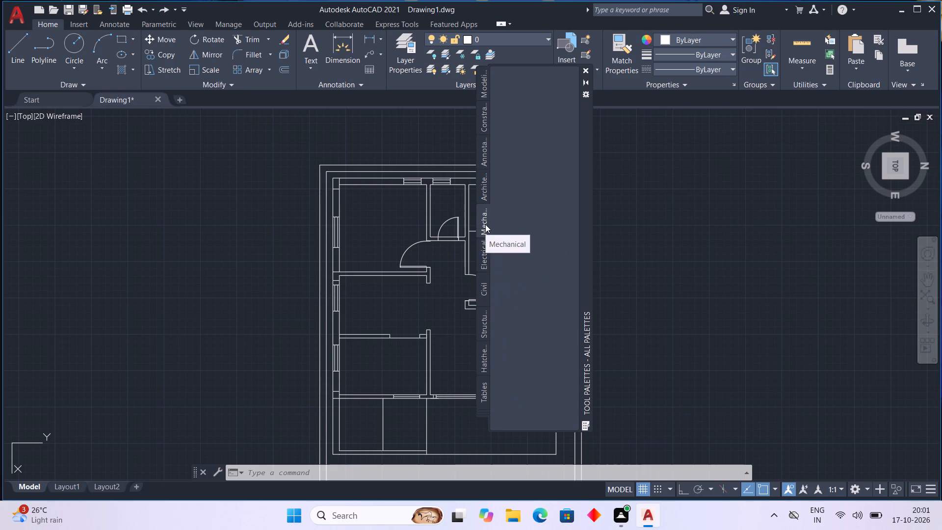
scroll(485, 224, "up", 3)
scroll(521, 242, "up", 4)
scroll(521, 241, "down", 3)
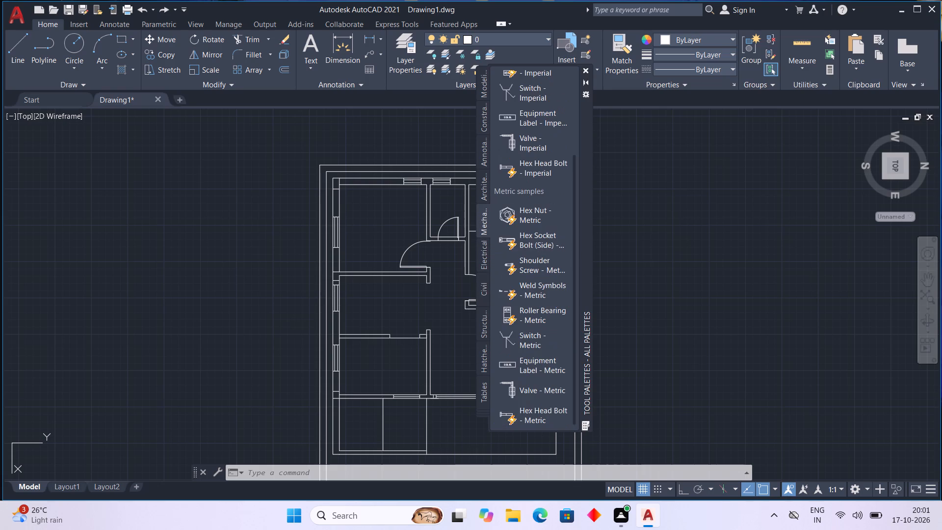
scroll(521, 241, "down", 4)
scroll(521, 241, "up", 7)
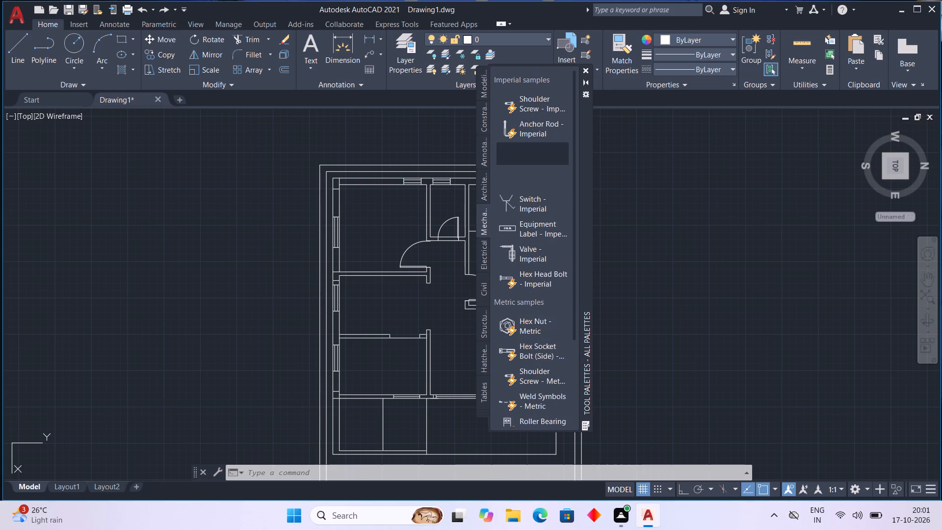
left_click(486, 120)
left_click(482, 158)
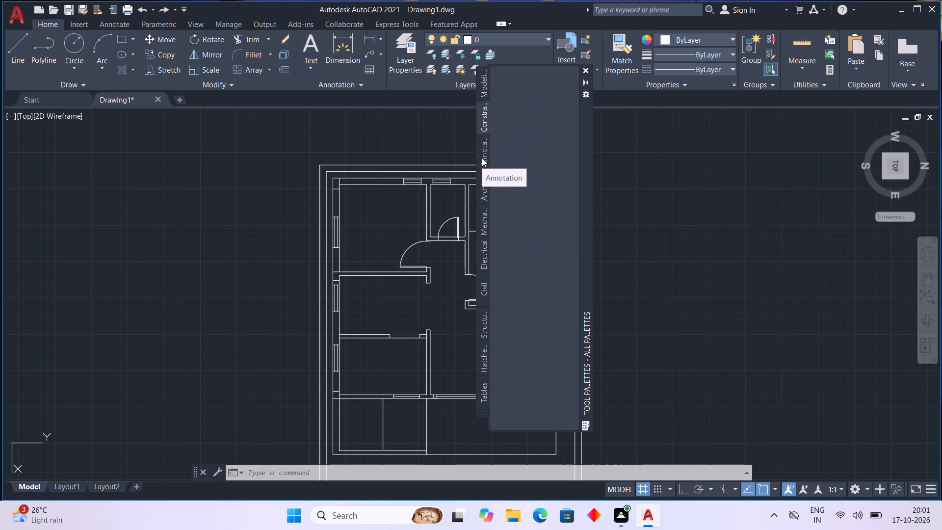
left_click(483, 194)
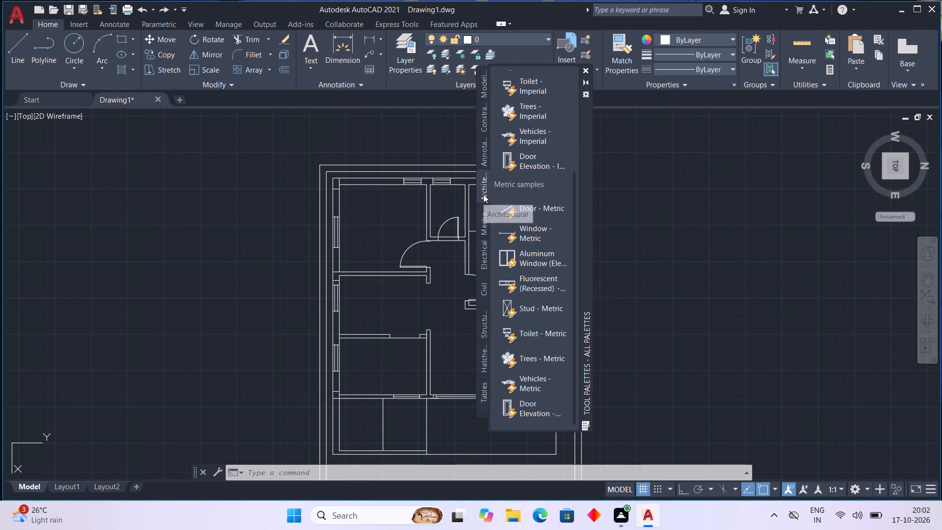
scroll(543, 288, "down", 2)
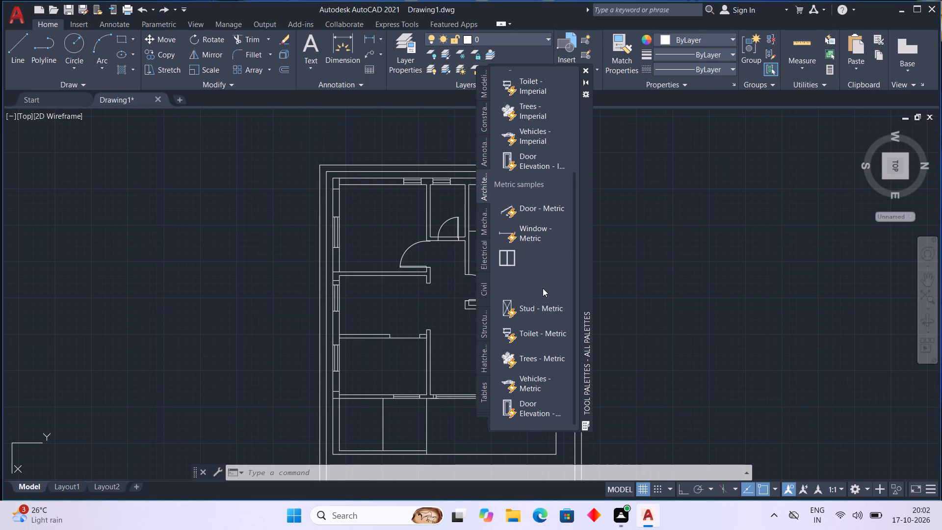
scroll(542, 287, "down", 3)
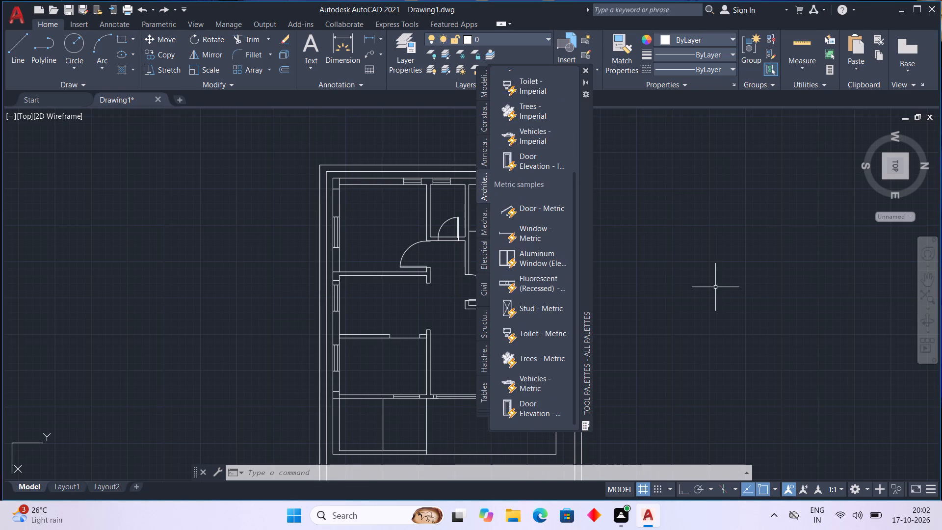
Open DesignCenter and look through its folder list on the C: drive for block sources, closing the tool palettes.
key("ctrl+2")
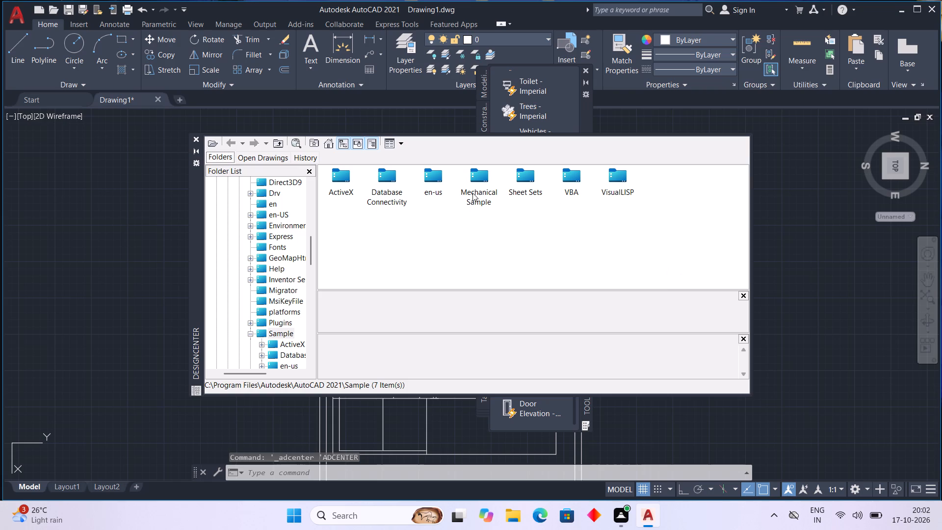
scroll(288, 252, "down", 2)
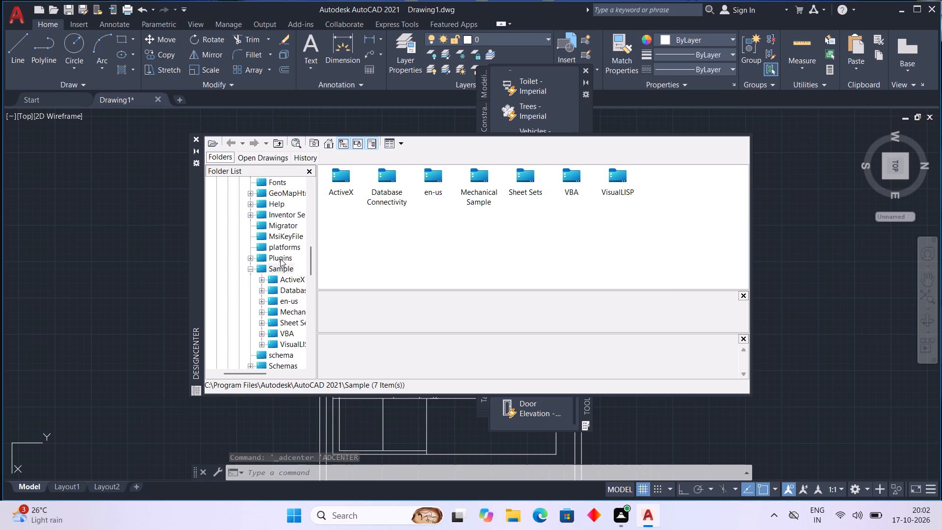
scroll(280, 260, "down", 3)
scroll(286, 310, "down", 11)
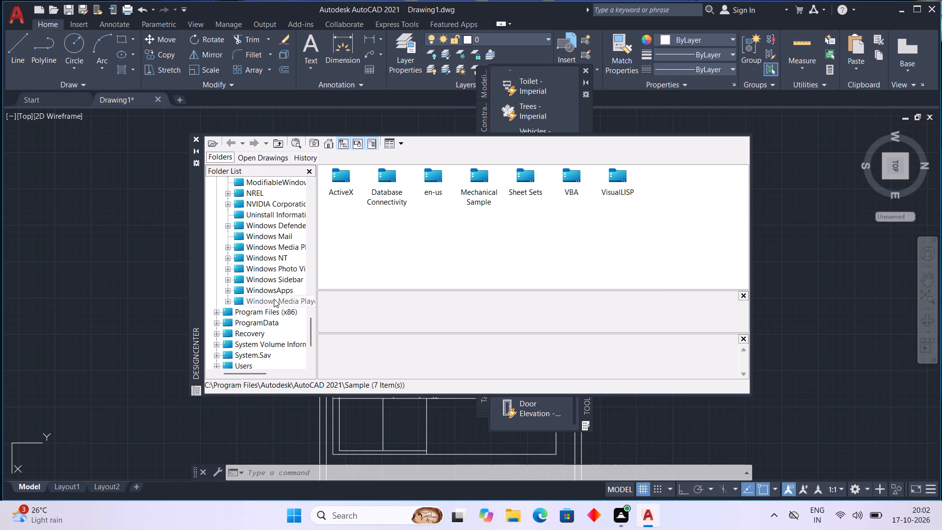
scroll(274, 299, "up", 7)
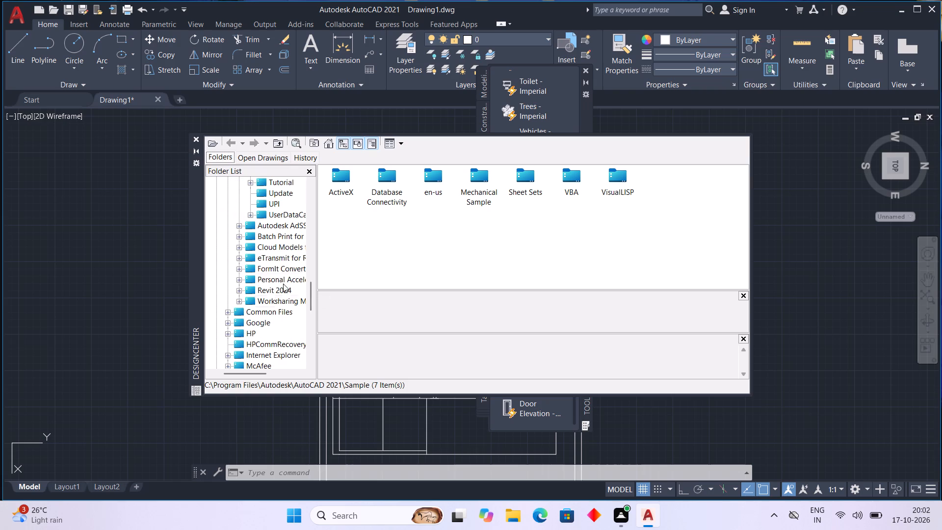
left_click(587, 70)
scroll(281, 232, "up", 8)
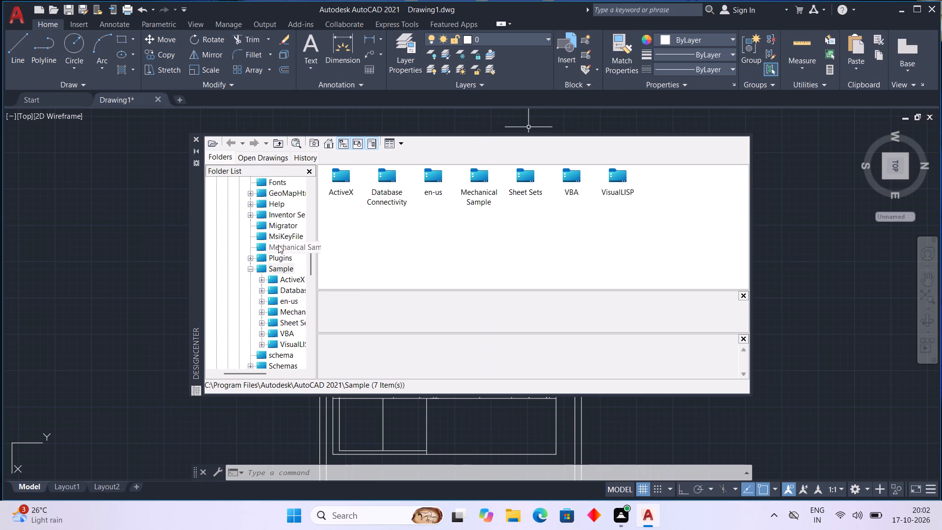
scroll(277, 251, "up", 16)
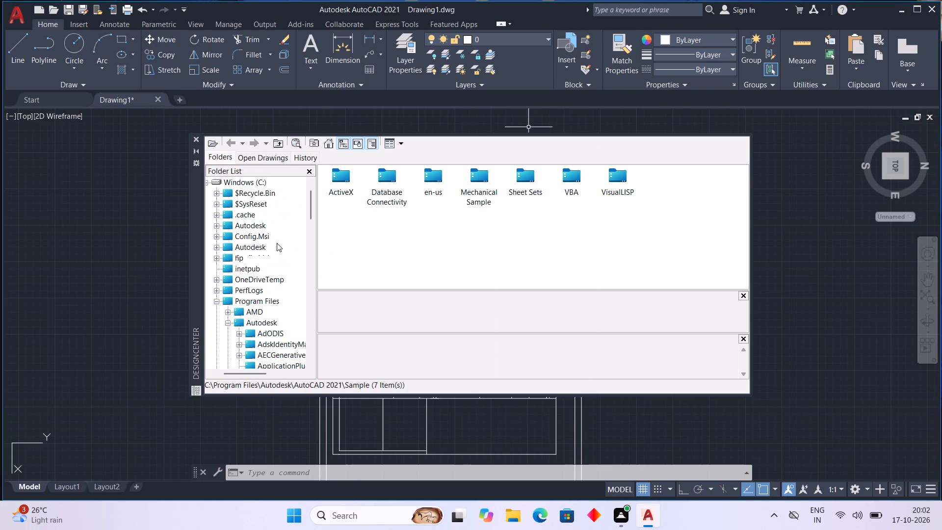
scroll(277, 243, "down", 1)
scroll(277, 243, "up", 2)
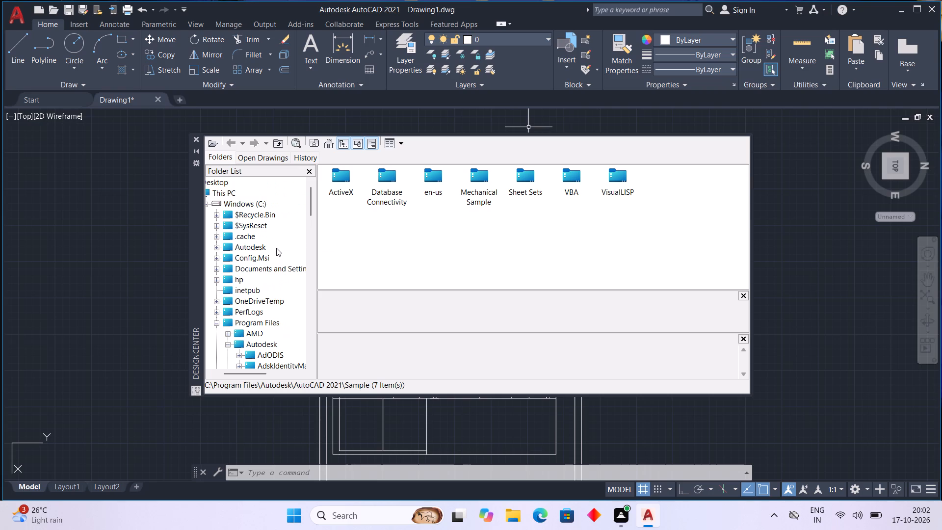
double_click(276, 248)
scroll(269, 271, "down", 1)
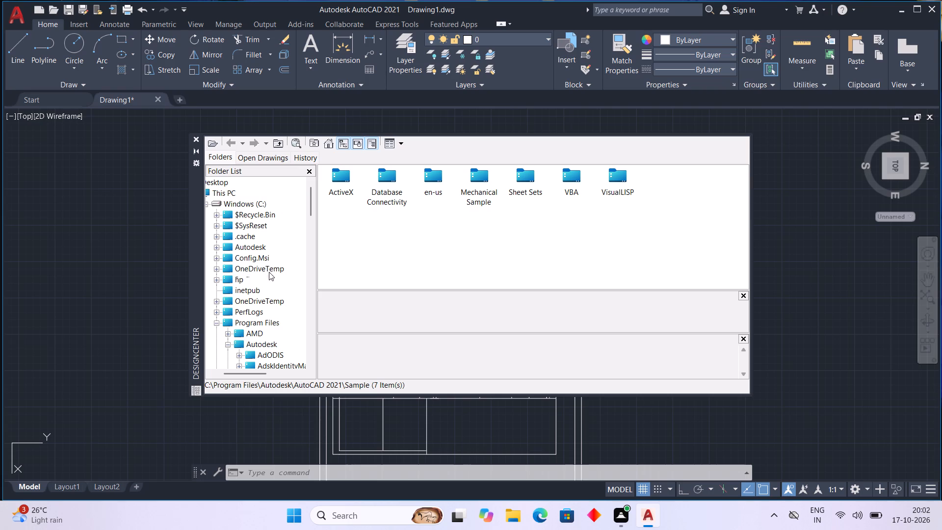
scroll(268, 303, "down", 8)
scroll(259, 311, "down", 20)
scroll(259, 311, "down", 2)
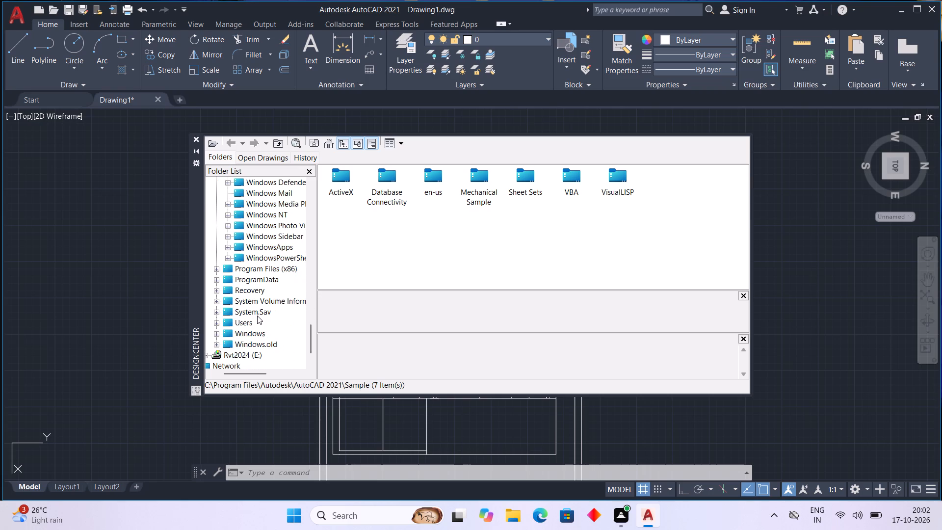
scroll(257, 316, "down", 3)
scroll(262, 319, "up", 3)
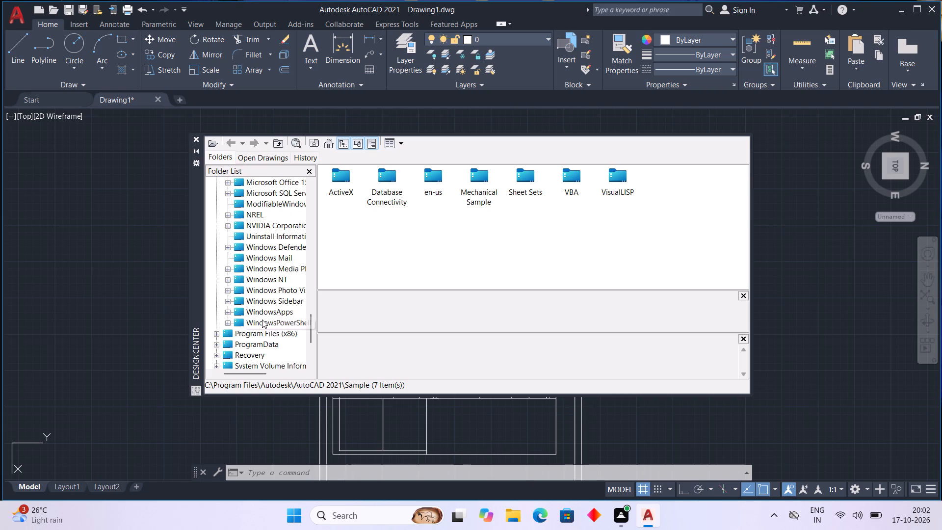
scroll(263, 319, "up", 3)
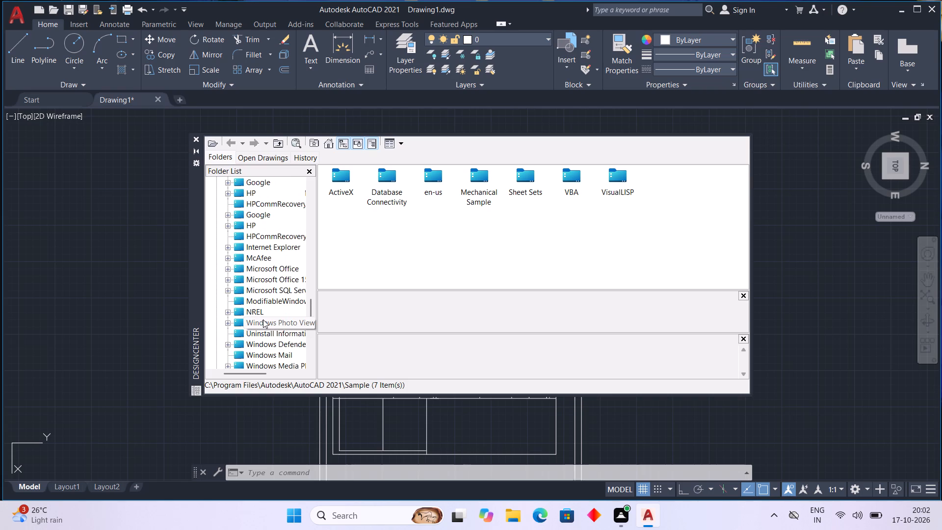
scroll(263, 318, "up", 2)
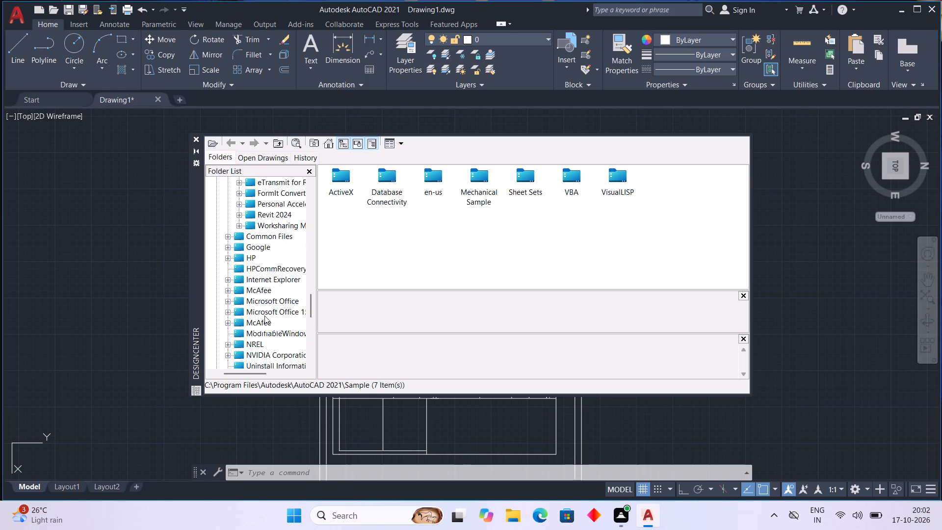
scroll(269, 302, "up", 3)
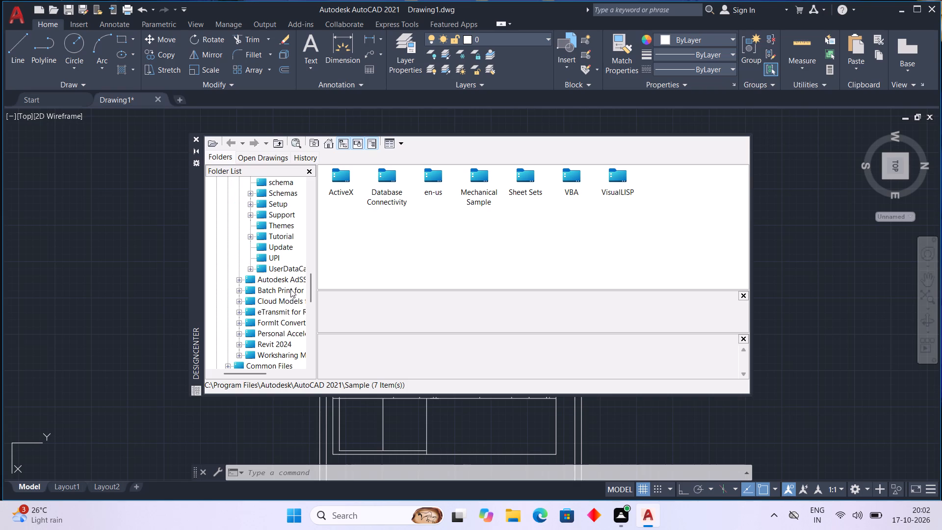
Check the Autodesk AdSSO folder and AutoCAD 2021's Environments folder in DesignCenter for block sources.
left_click(290, 281)
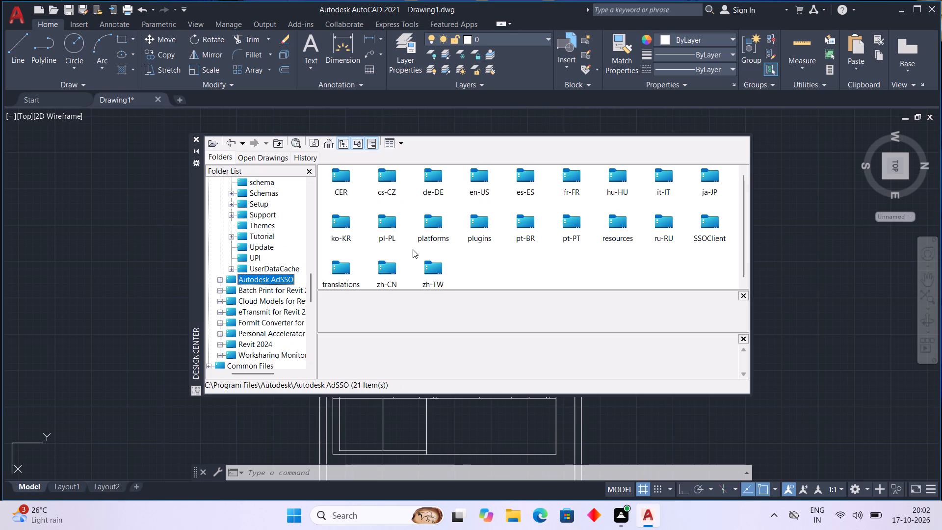
scroll(413, 249, "down", 2)
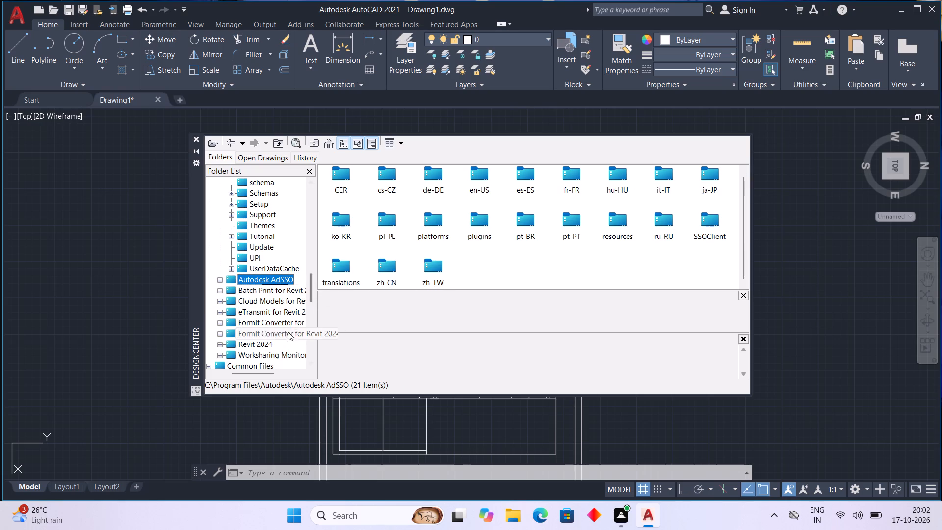
scroll(286, 318, "up", 5)
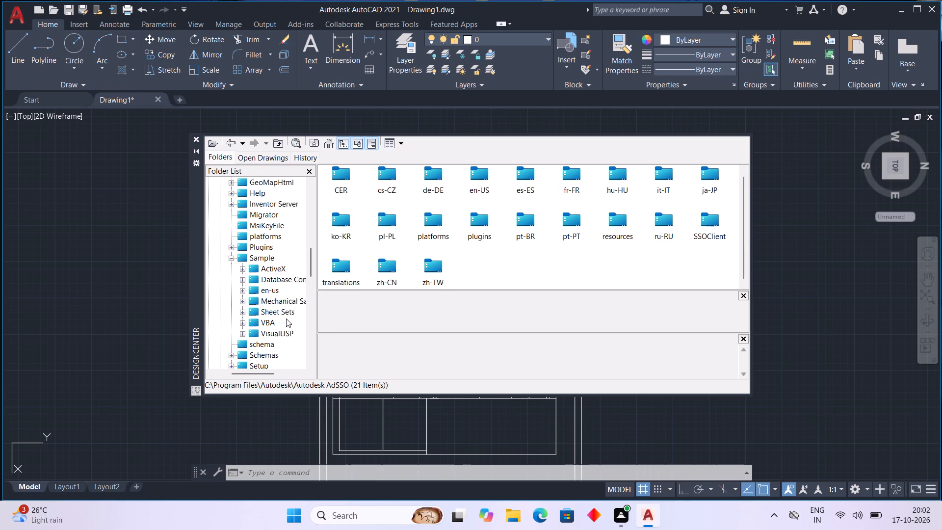
scroll(286, 318, "up", 6)
scroll(286, 318, "down", 1)
left_click(286, 311)
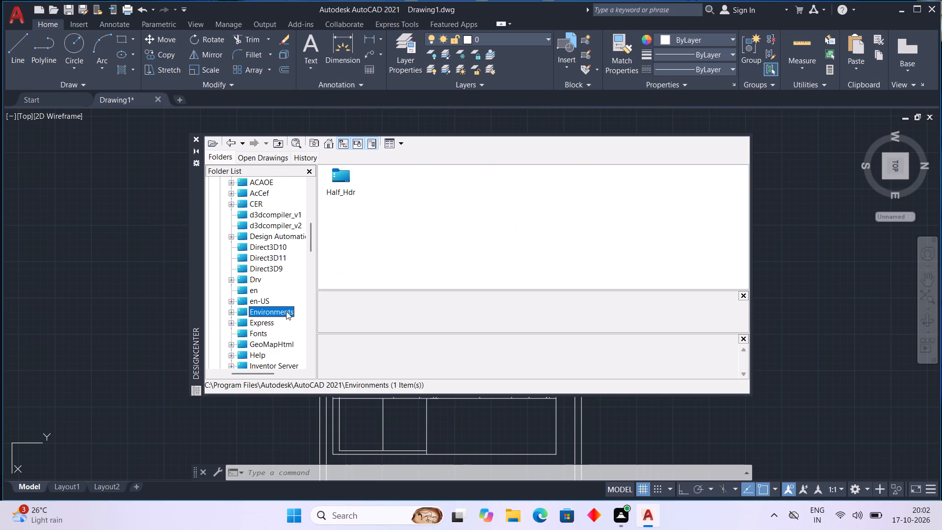
scroll(278, 320, "up", 3)
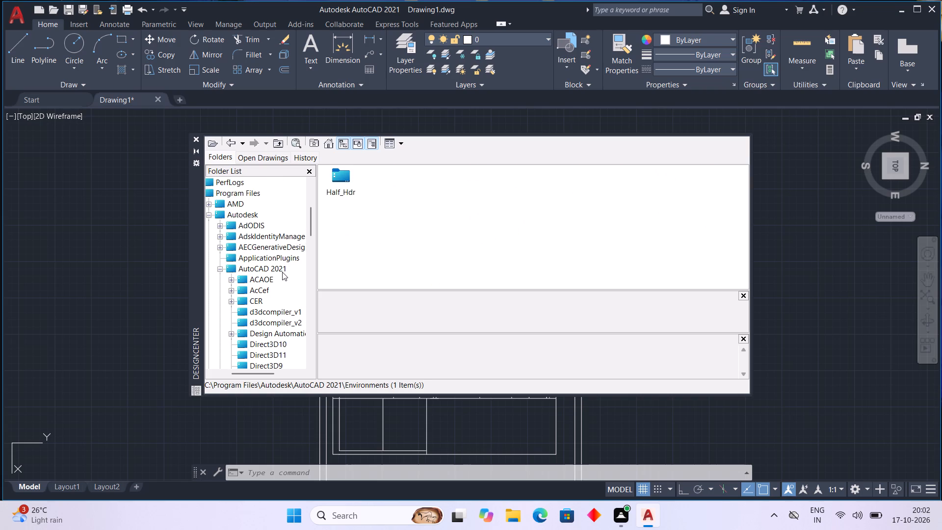
Look through the AutoCAD 2021 program folder in DesignCenter, including Design Automation and its Bin subfolder, for block drawings.
left_click(282, 272)
scroll(467, 233, "down", 1)
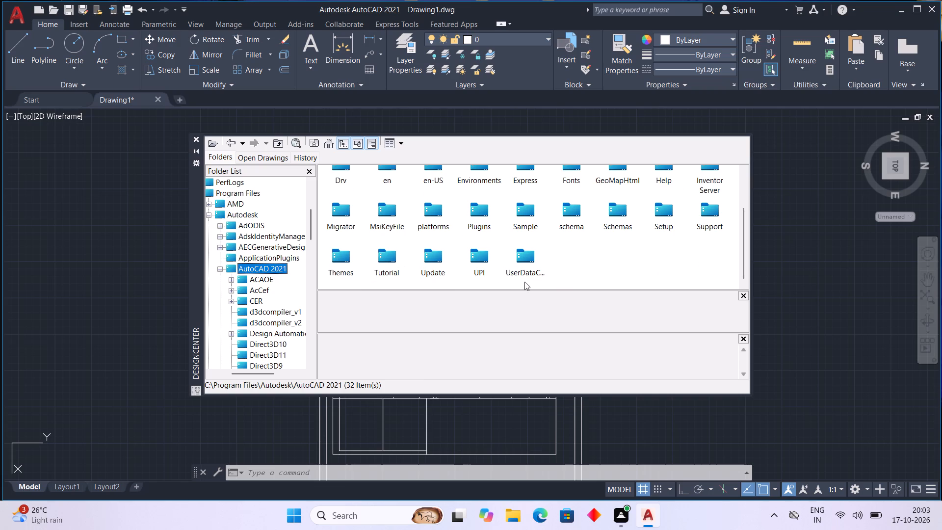
scroll(551, 257, "up", 1)
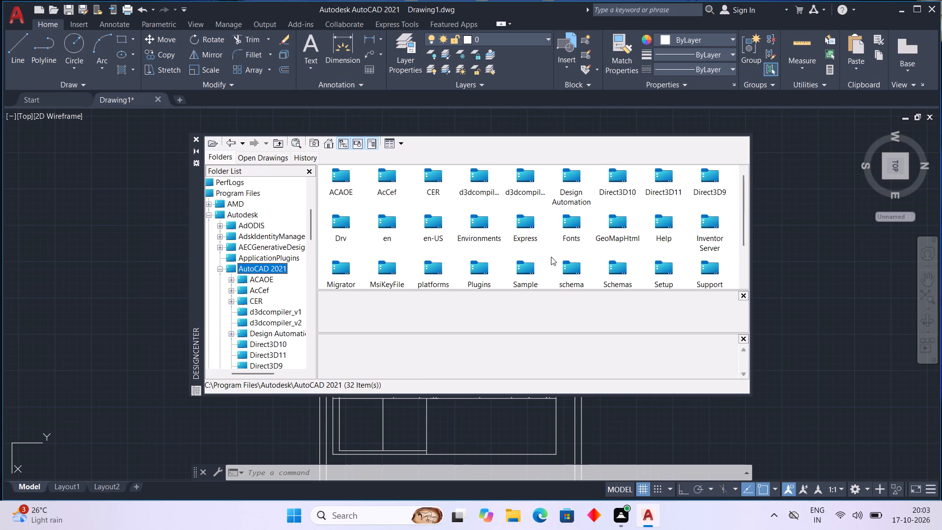
scroll(551, 257, "up", 1)
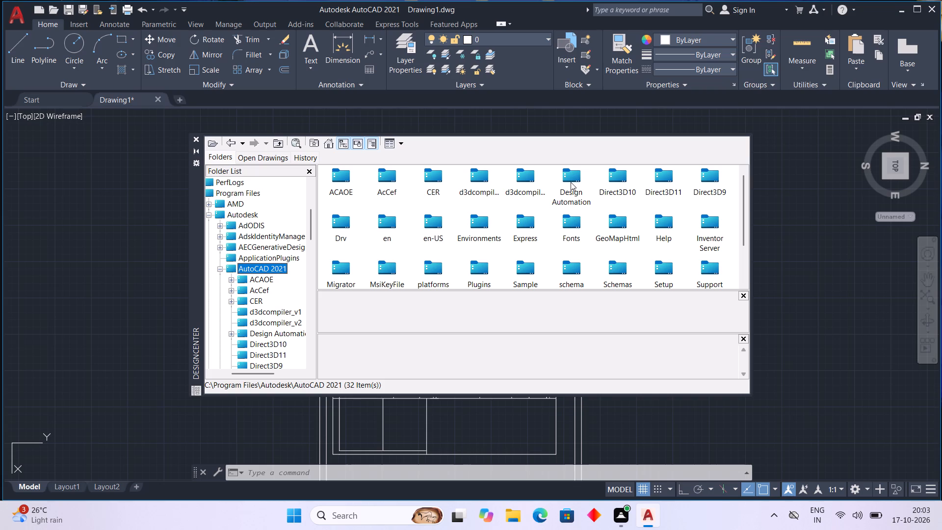
left_click(571, 182)
left_click(571, 177)
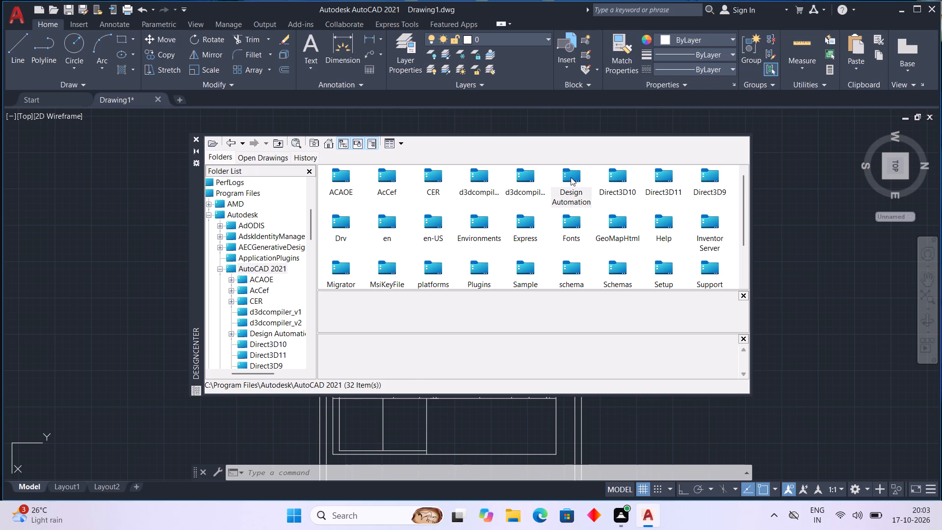
left_click(571, 177)
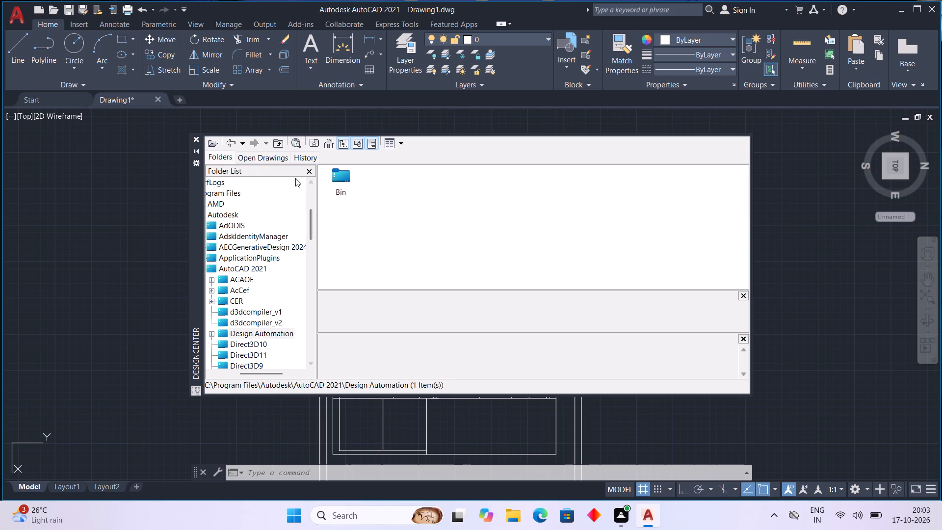
left_click(230, 140)
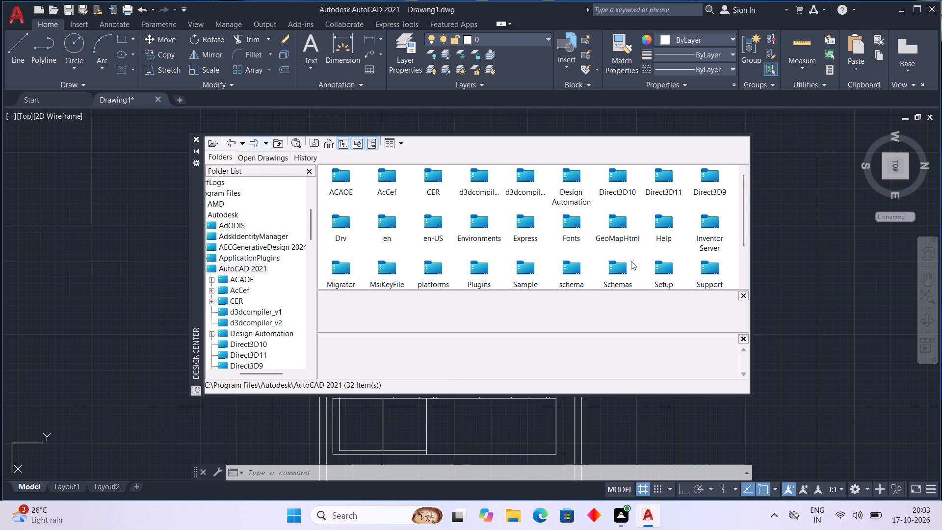
scroll(584, 255, "down", 1)
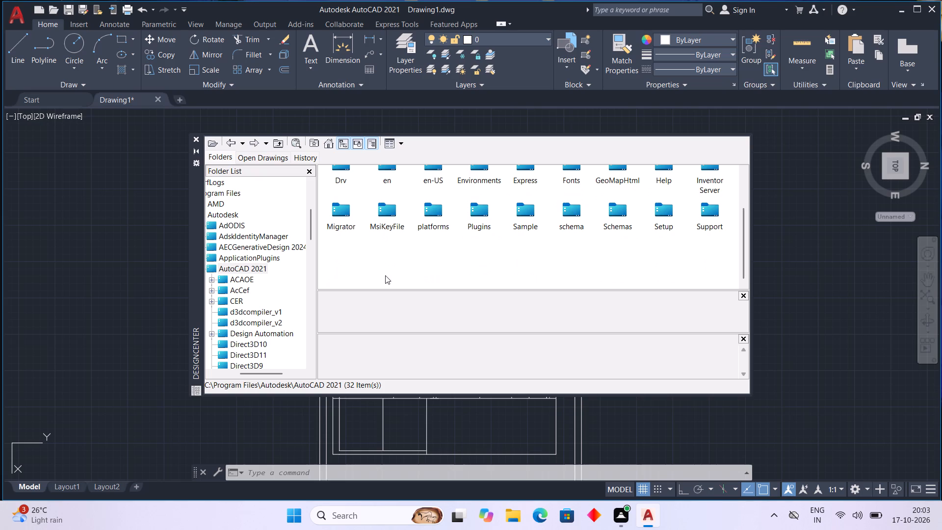
scroll(387, 272, "up", 1)
scroll(572, 265, "down", 1)
scroll(359, 261, "up", 2)
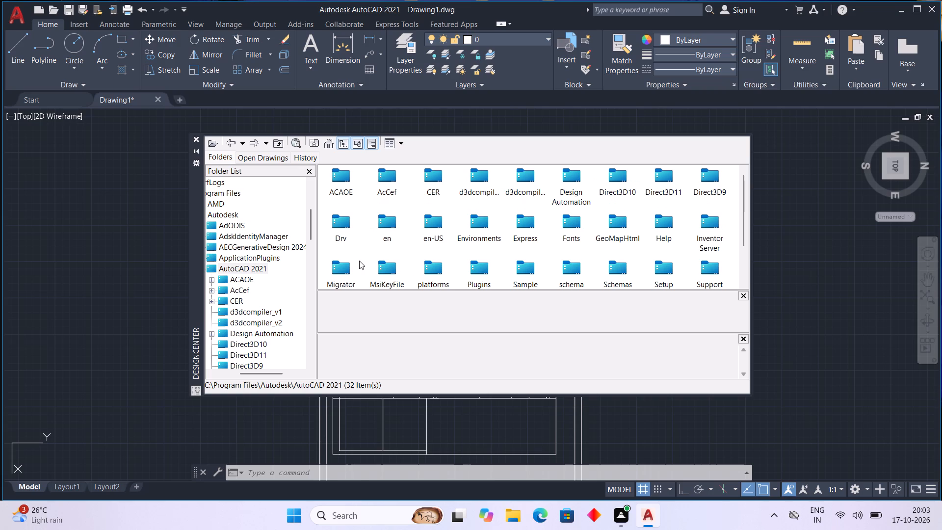
scroll(359, 261, "up", 2)
scroll(599, 245, "up", 2)
double_click(579, 189)
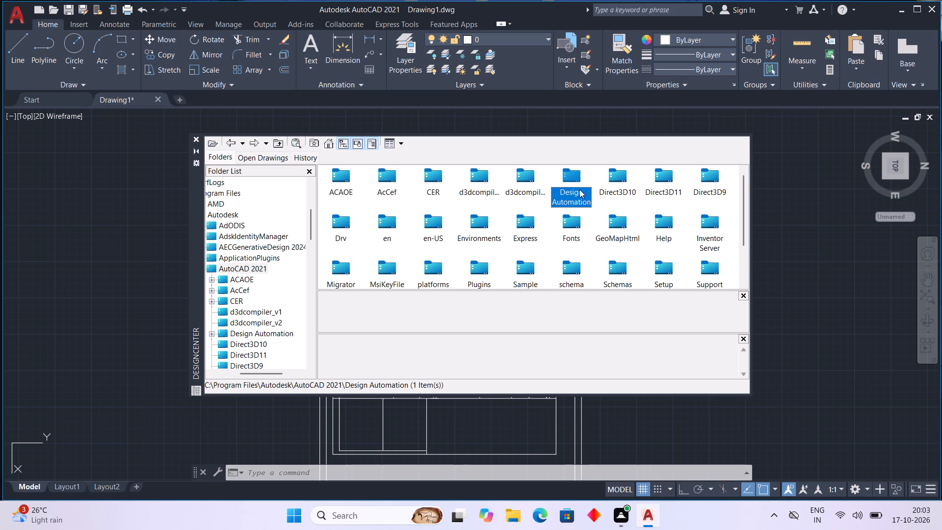
left_click(337, 182)
double_click(337, 182)
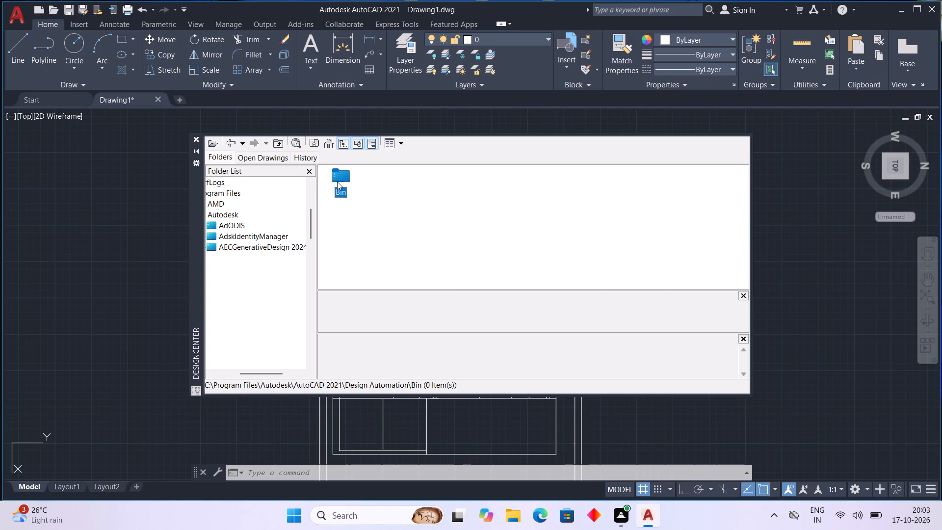
left_click(230, 141)
left_click(230, 141)
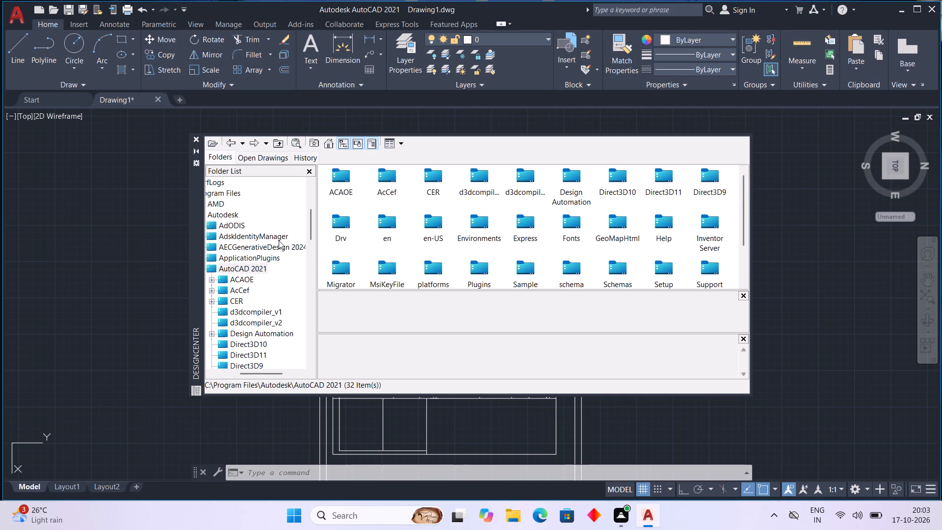
Go down AutoCAD 2021's subfolders in the DesignCenter folder list and open the Support folder to examine its drawings.
scroll(280, 265, "down", 2)
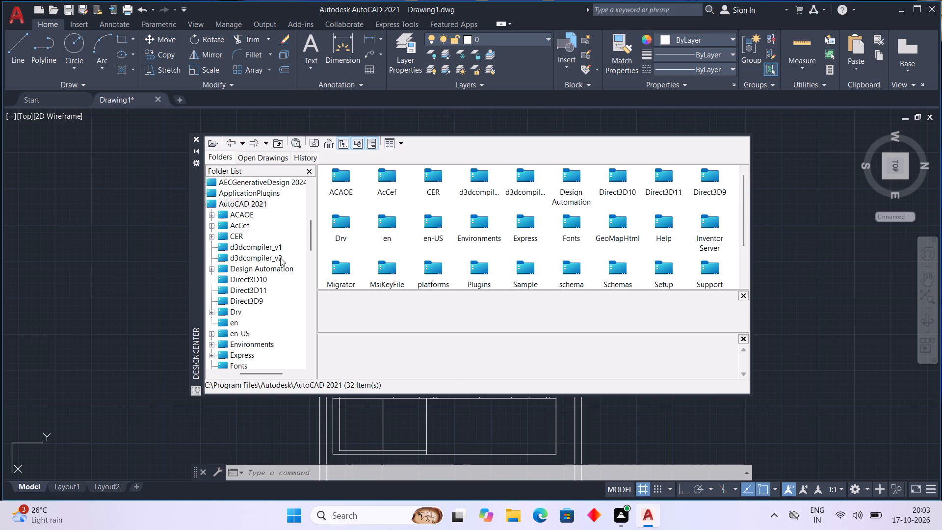
scroll(280, 259, "down", 2)
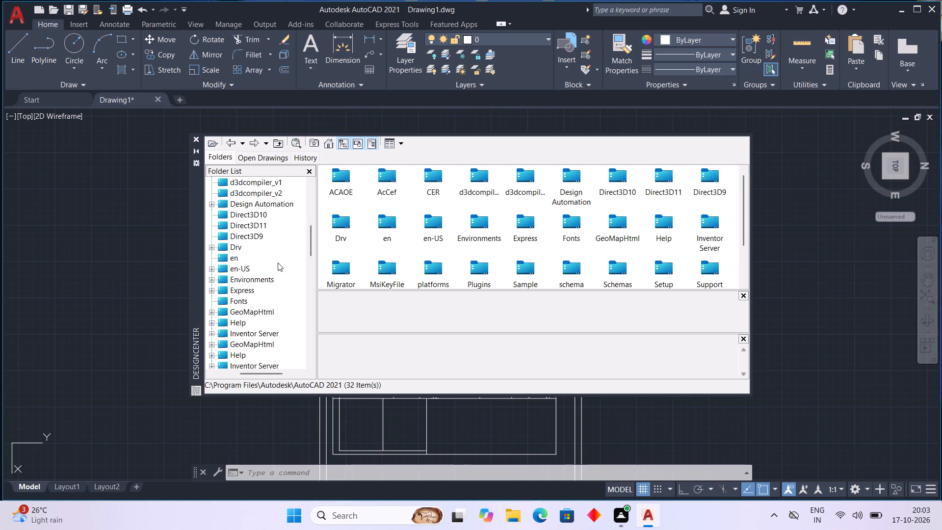
scroll(278, 263, "down", 1)
double_click(278, 246)
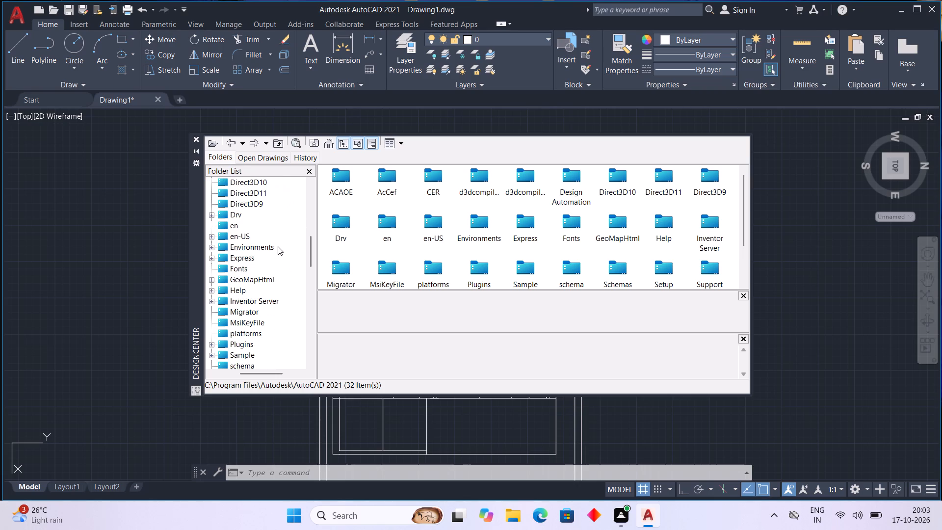
scroll(478, 262, "down", 2)
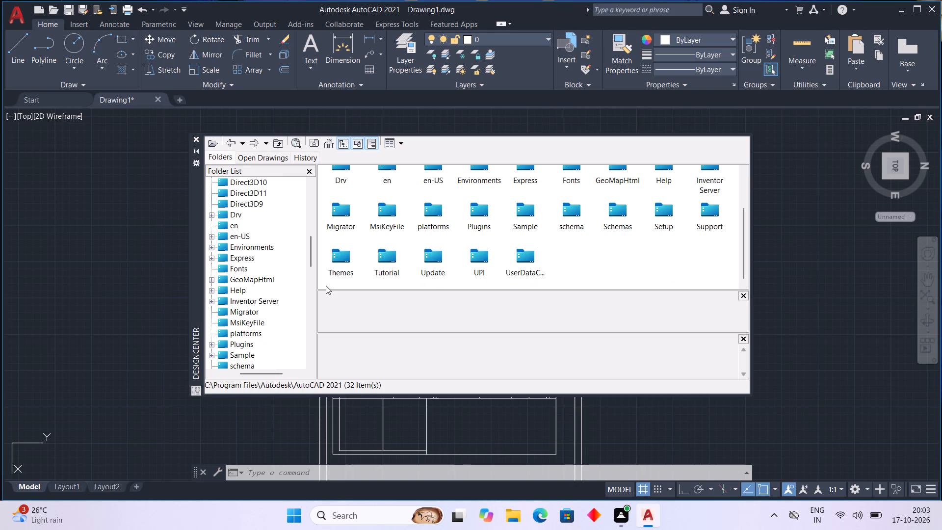
scroll(279, 279, "down", 2)
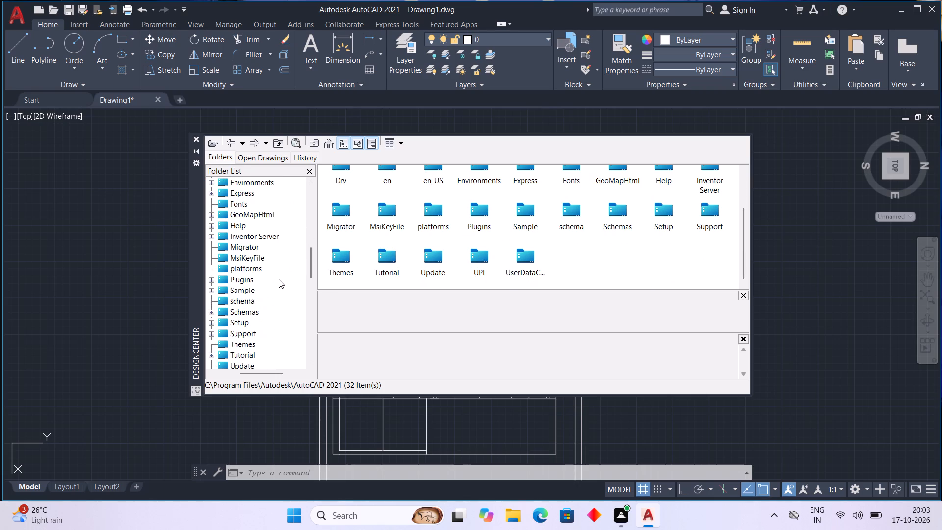
scroll(279, 279, "down", 1)
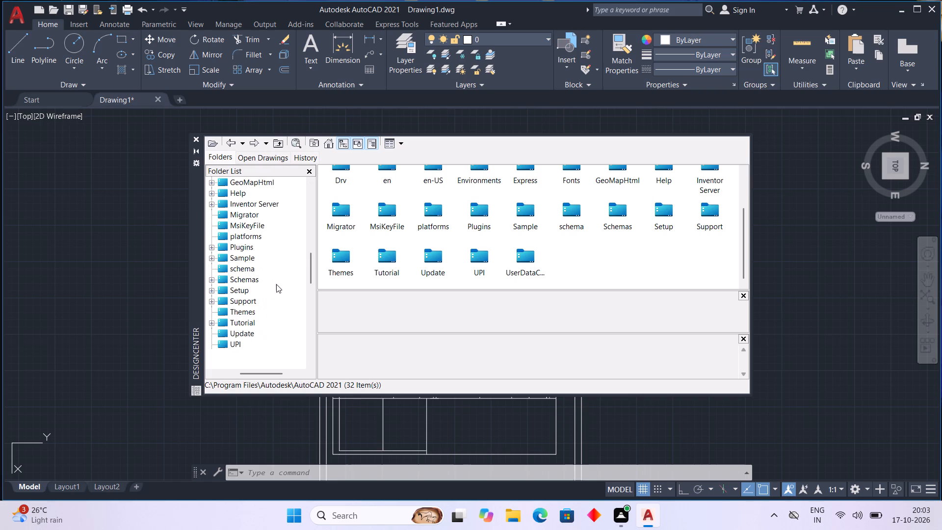
scroll(275, 286, "down", 1)
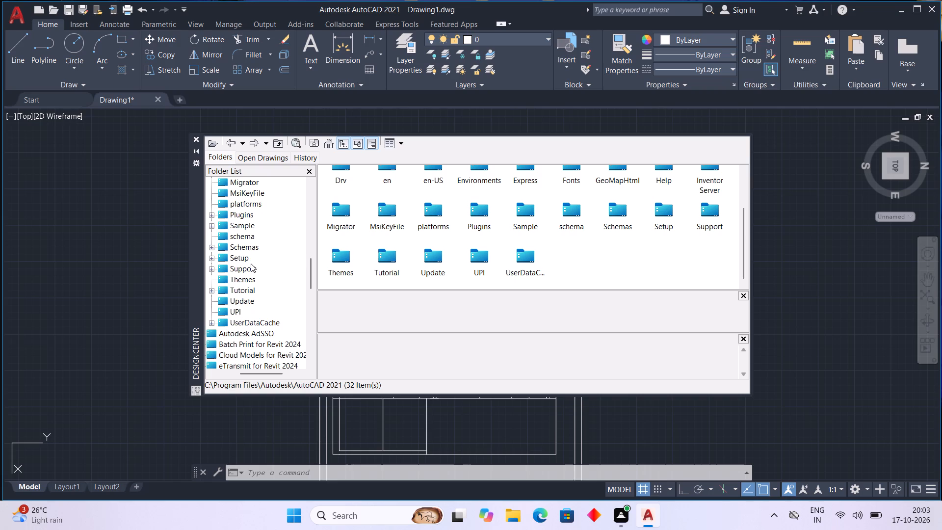
left_click(251, 264)
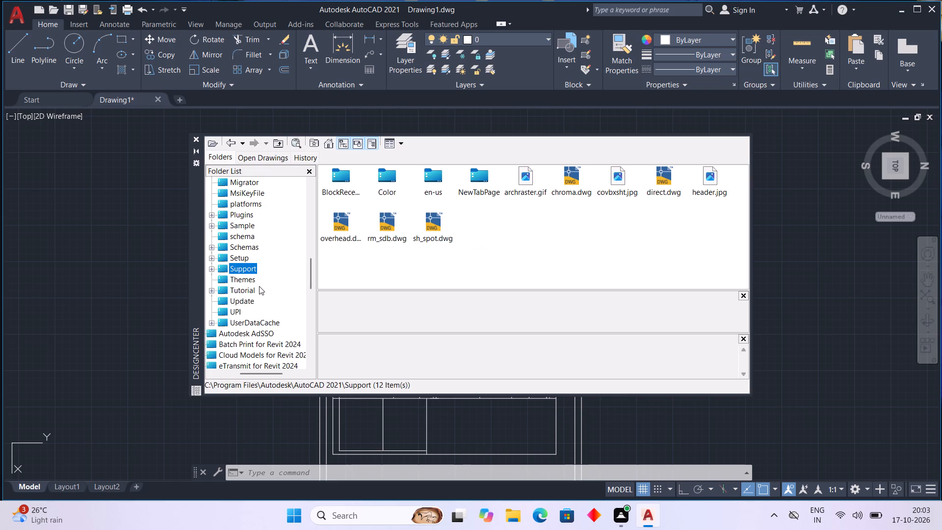
Open the Batch Print for Revit 2024 folder in DesignCenter to check it for block sources.
scroll(259, 286, "down", 4)
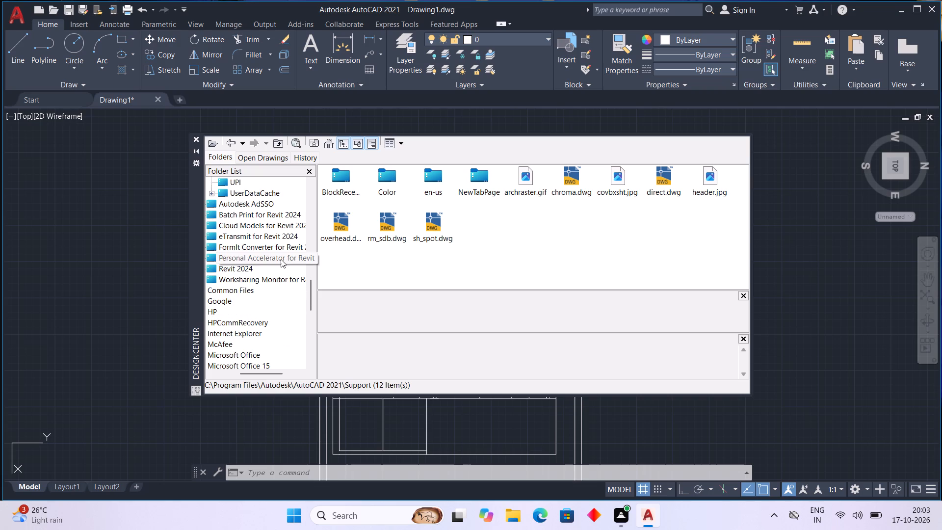
scroll(281, 259, "up", 1)
double_click(284, 246)
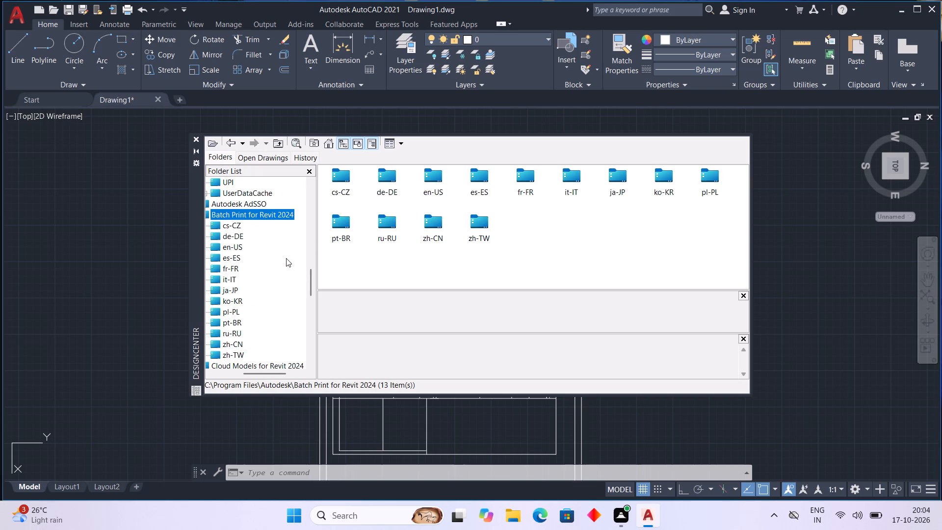
Look through the other Autodesk and Program Files folders in DesignCenter for block sources, then go back to the AutoCAD 2021 folder.
scroll(286, 258, "down", 2)
scroll(279, 302, "down", 2)
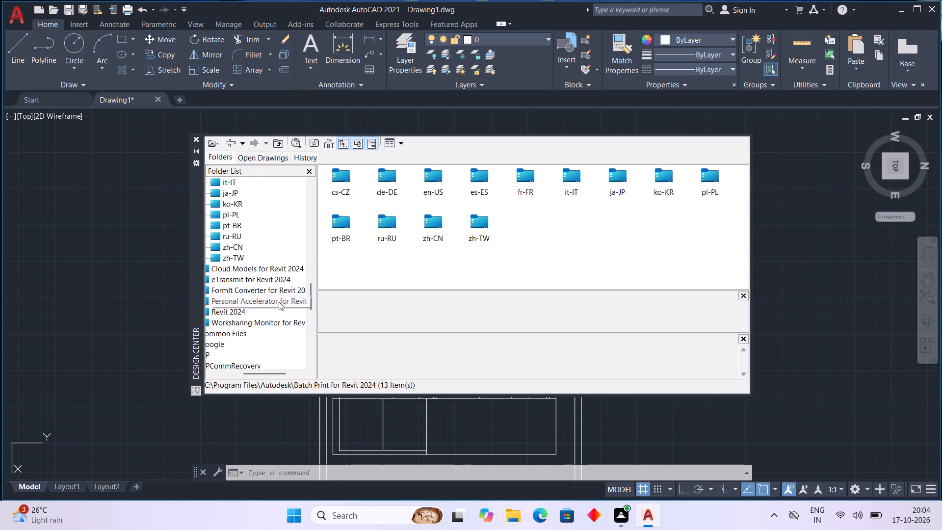
scroll(279, 302, "down", 1)
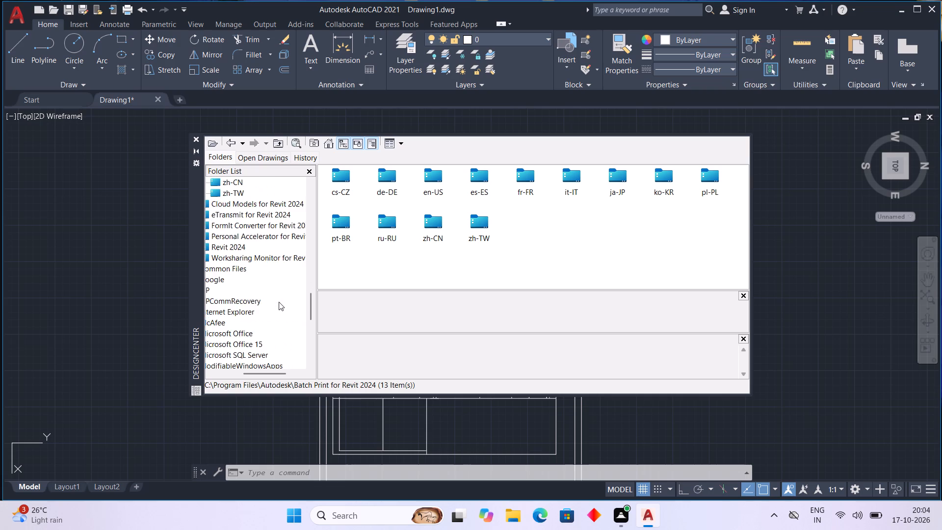
scroll(279, 302, "down", 11)
scroll(279, 302, "up", 11)
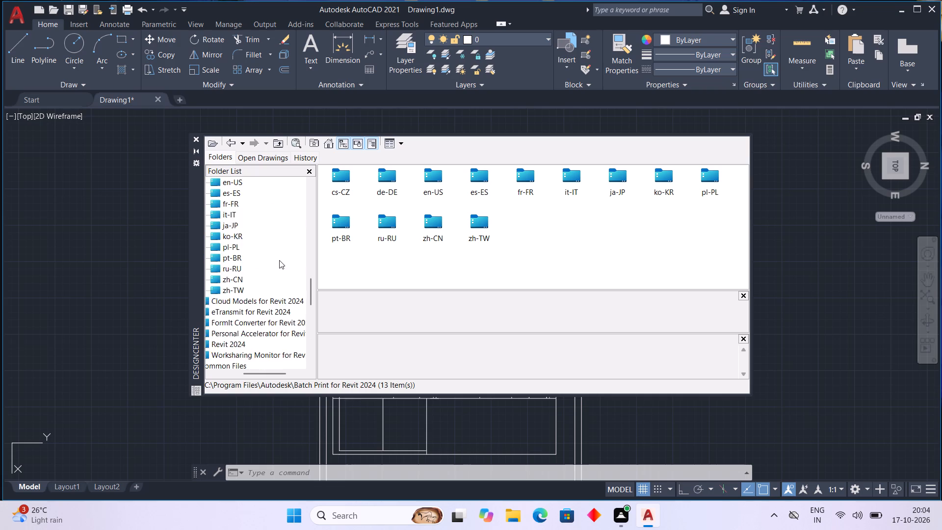
scroll(279, 260, "up", 20)
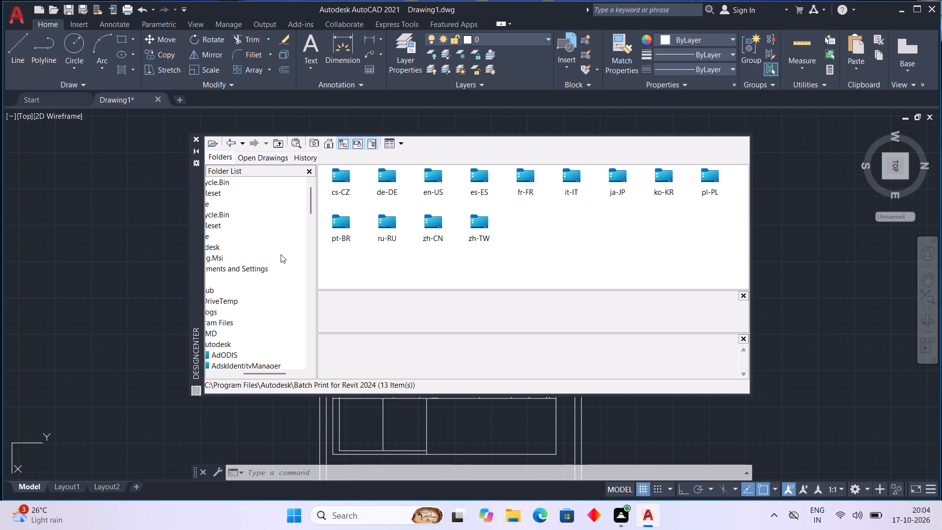
scroll(281, 254, "up", 4)
left_click(228, 140)
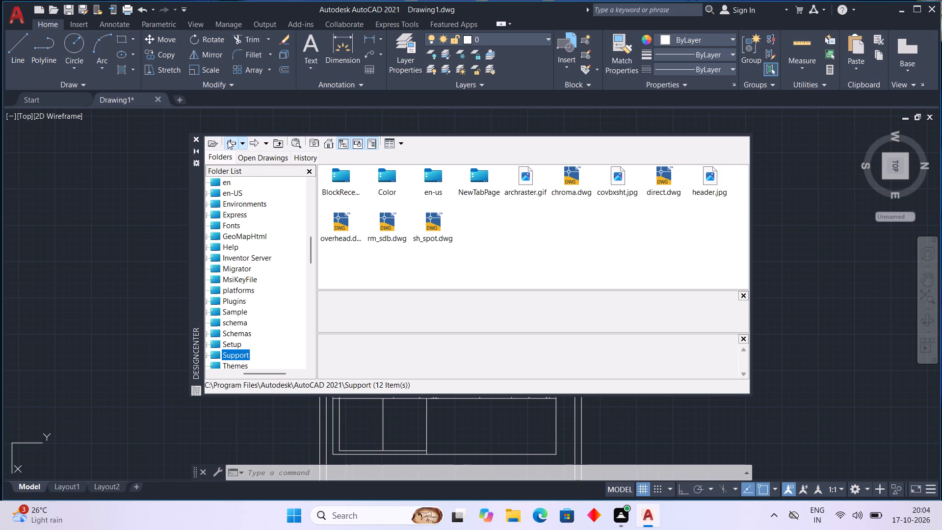
left_click(231, 138)
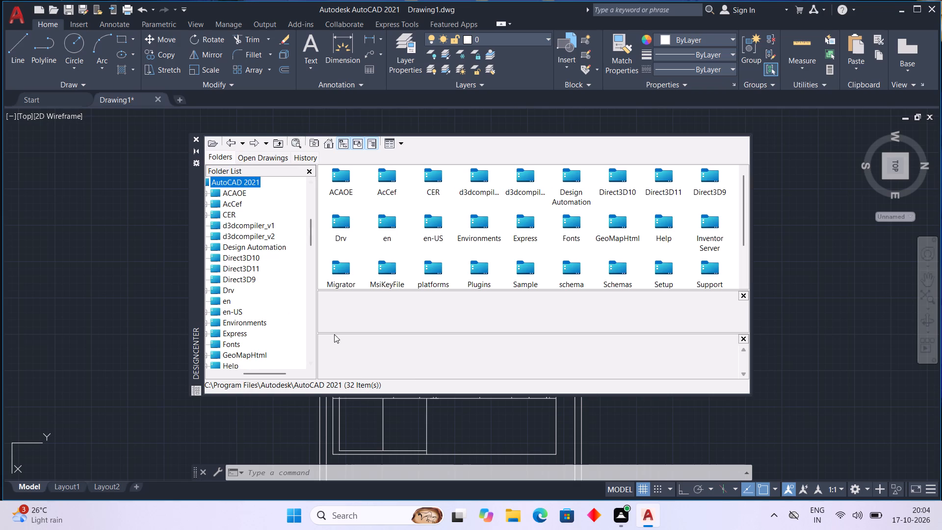
Check the AutoCAD 2021 installer folder in C:\Autodesk for block drawings, going down through Tools to PerformanceTool.
scroll(238, 275, "up", 6)
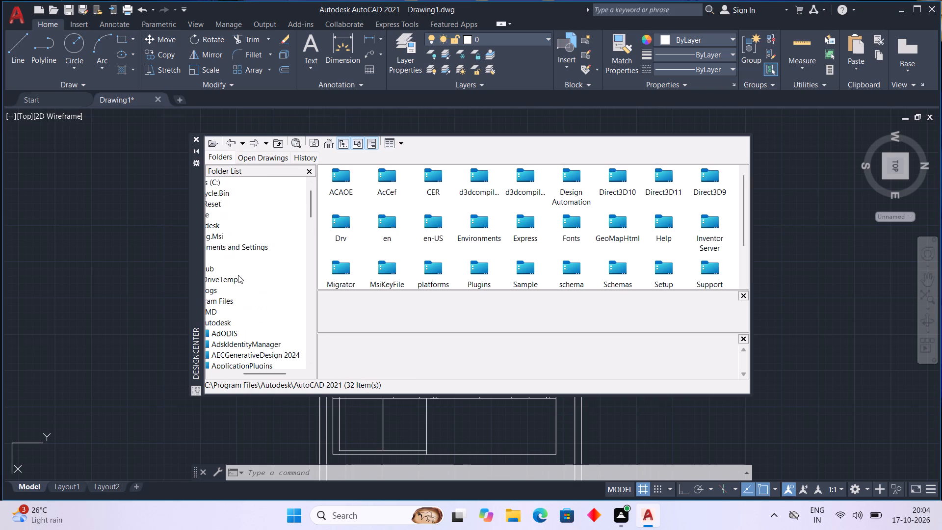
scroll(238, 275, "down", 1)
middle_click(298, 225)
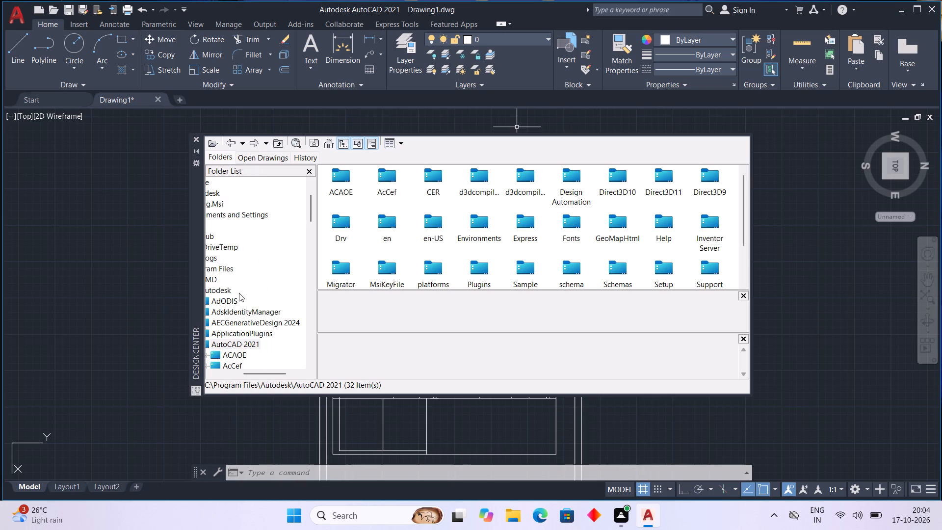
left_click_drag(257, 374, 215, 372)
scroll(252, 299, "down", 2)
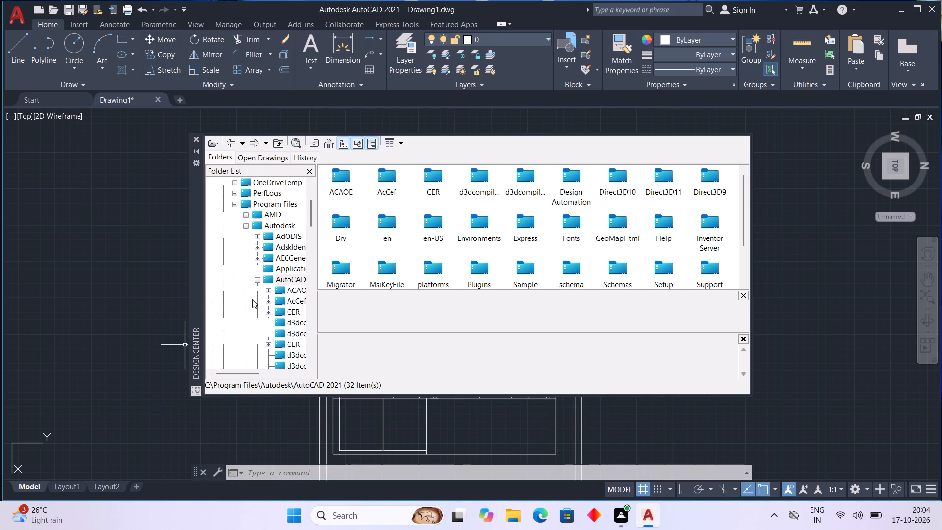
scroll(252, 299, "up", 10)
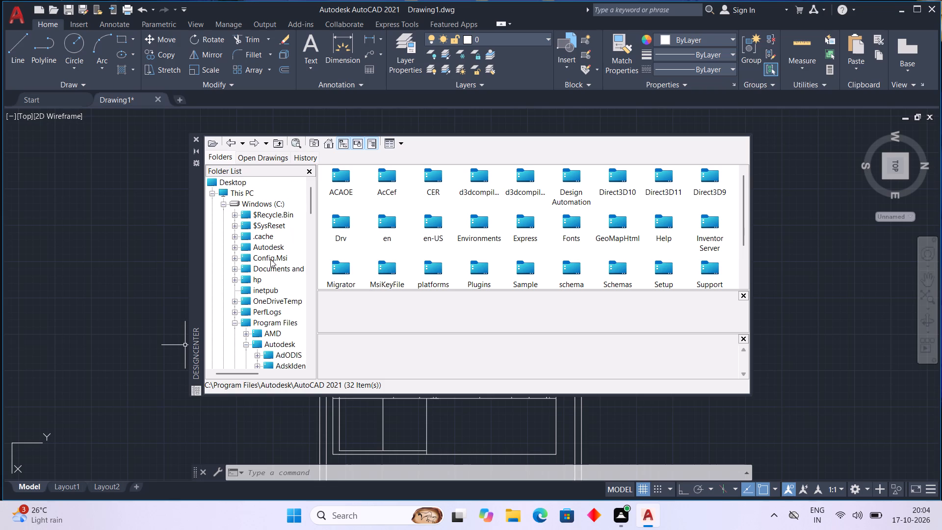
left_click(276, 245)
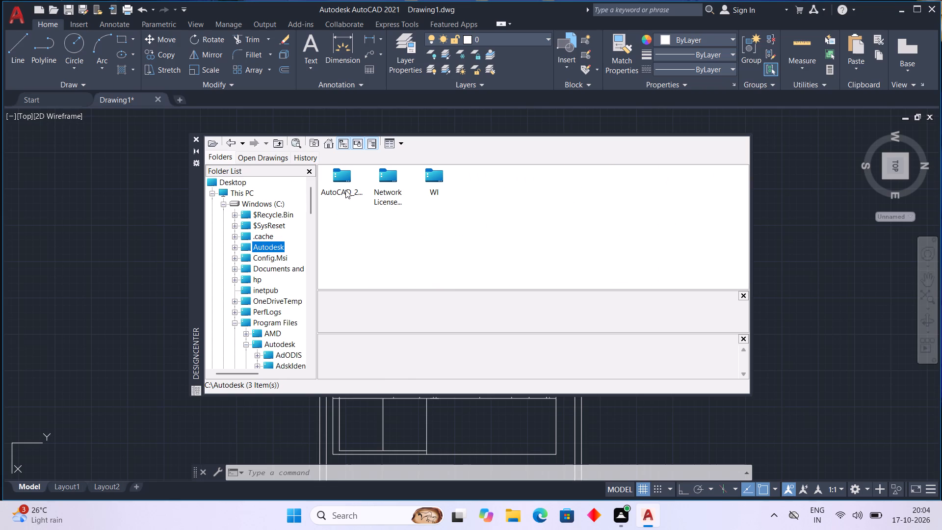
double_click(345, 190)
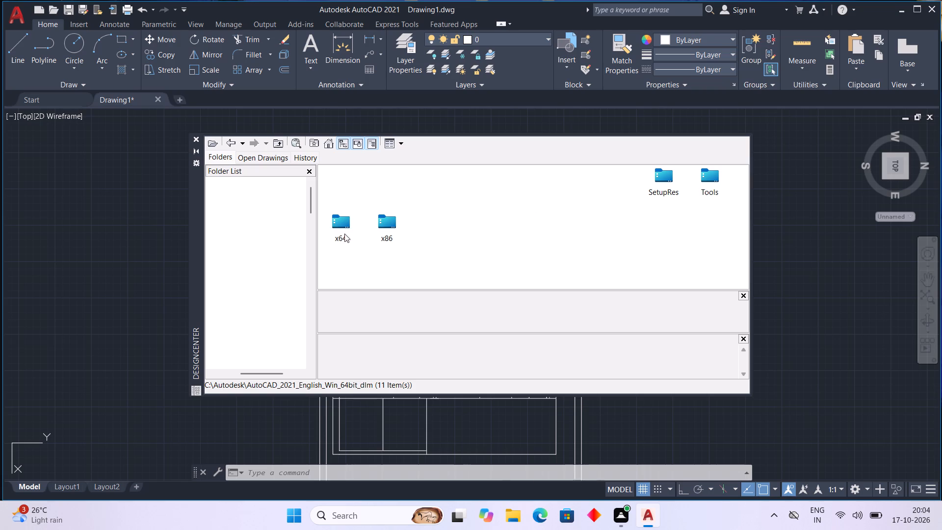
double_click(708, 184)
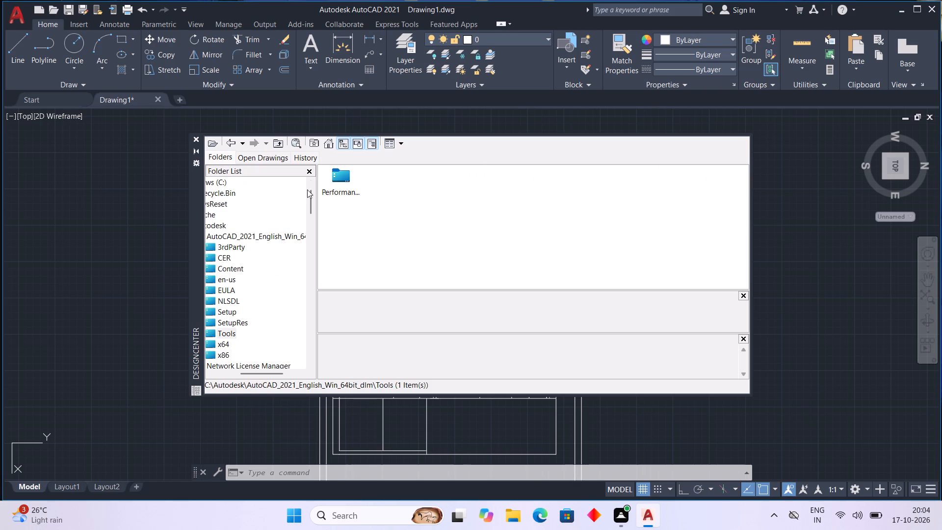
double_click(351, 192)
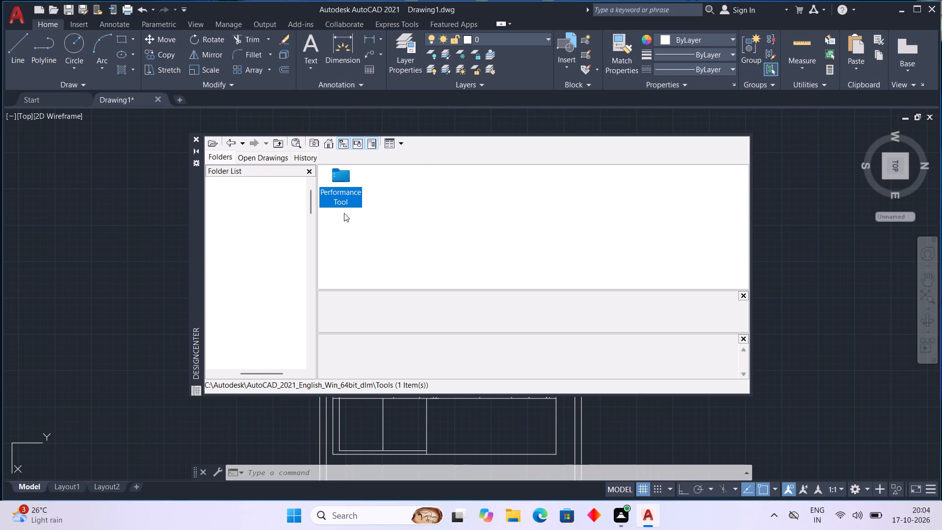
Look over the installer folder's other subfolders in DesignCenter, and go back to the AutoCAD 2021 program folder.
scroll(240, 259, "up", 1)
scroll(240, 259, "down", 1)
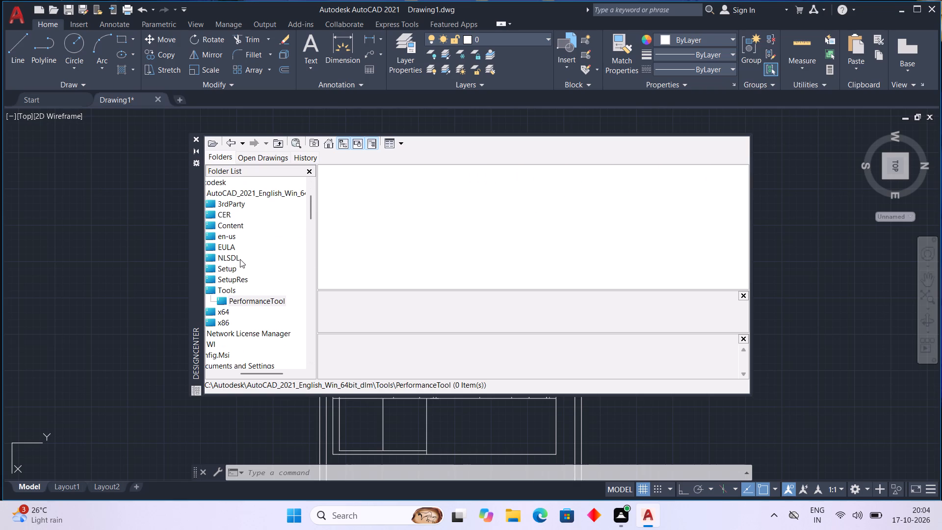
scroll(240, 259, "down", 1)
scroll(240, 259, "up", 2)
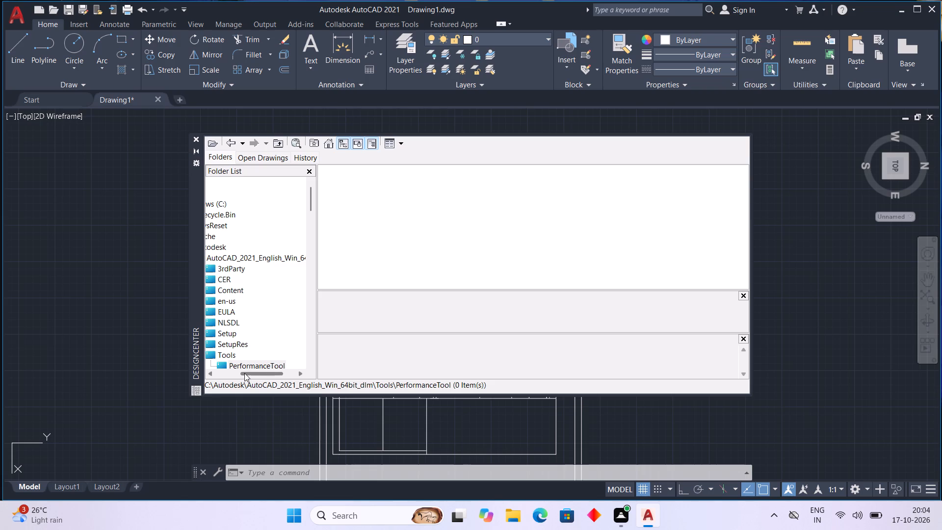
left_click_drag(244, 373, 232, 371)
left_click(229, 137)
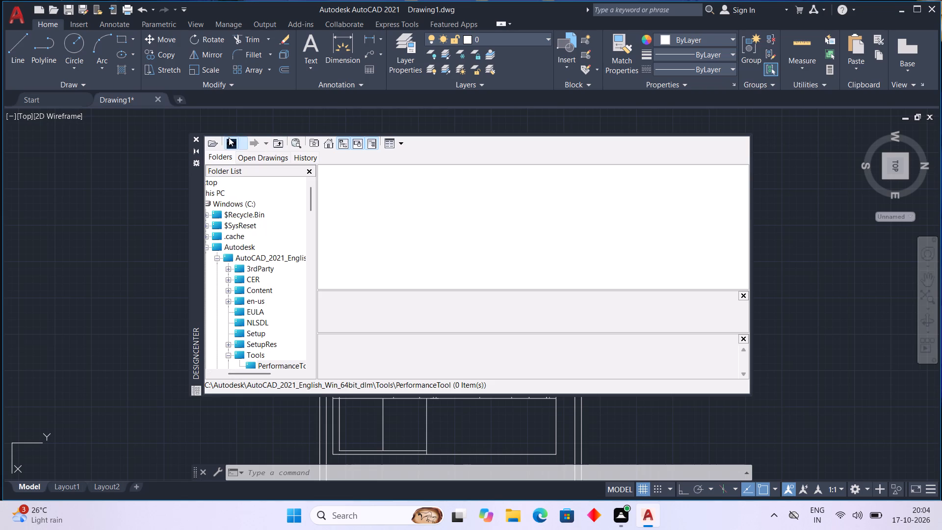
left_click(229, 137)
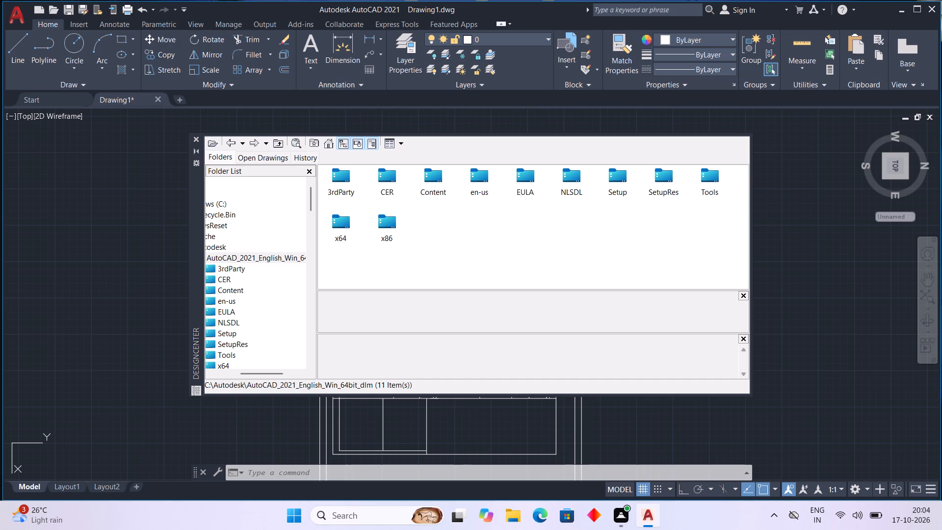
left_click(230, 143)
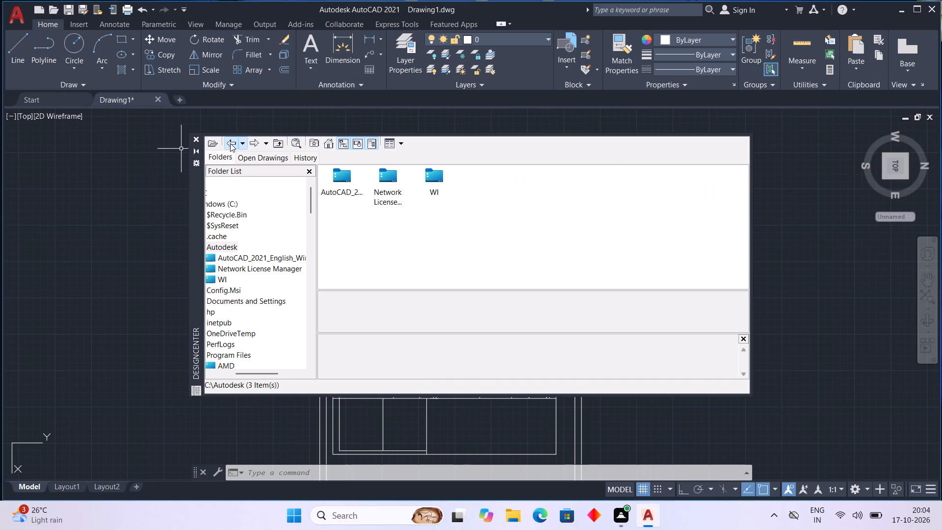
double_click(343, 179)
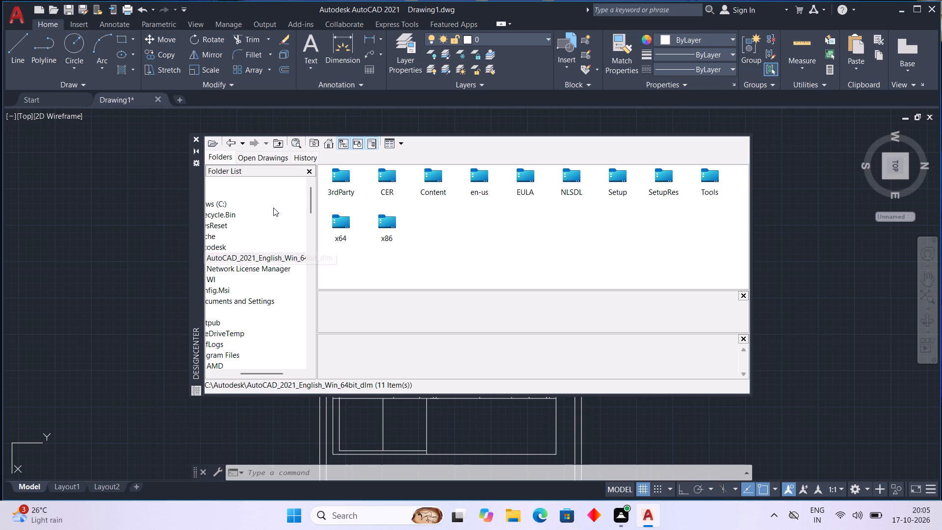
left_click(235, 142)
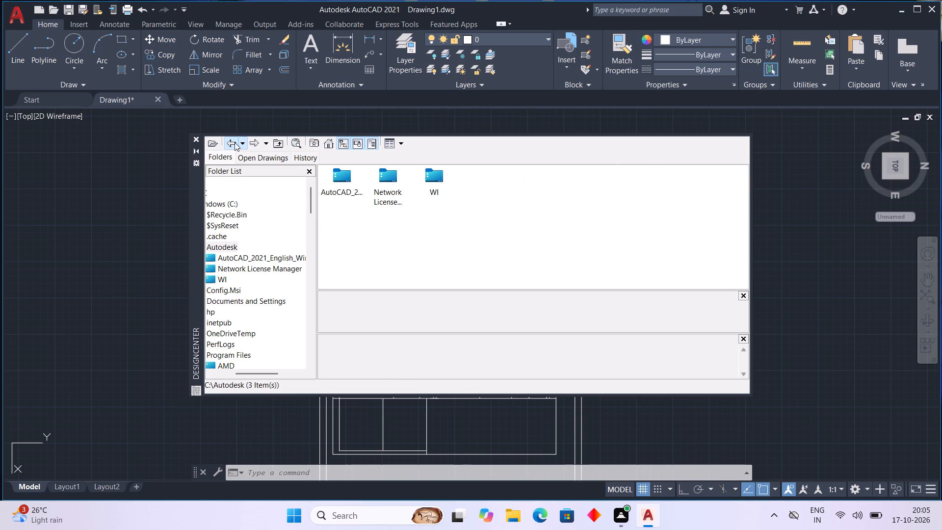
left_click(235, 142)
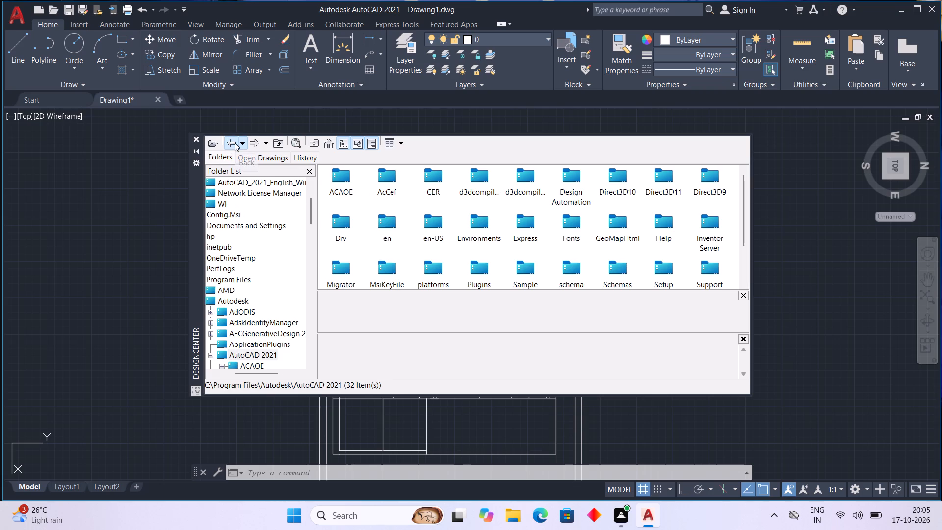
Check AutoCAD 2021's Tutorial folder for block drawings, opening VisualLISP and its Lesson1 subfolder.
scroll(430, 212, "down", 1)
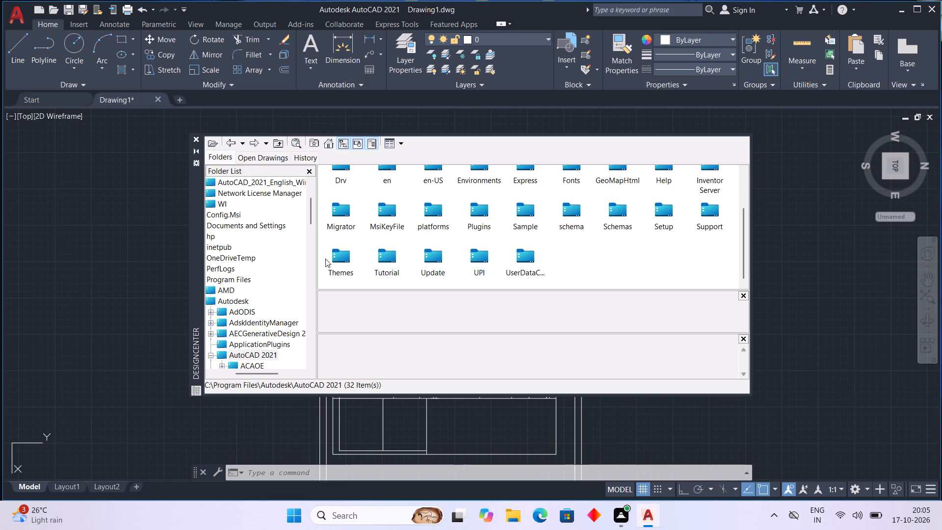
double_click(391, 246)
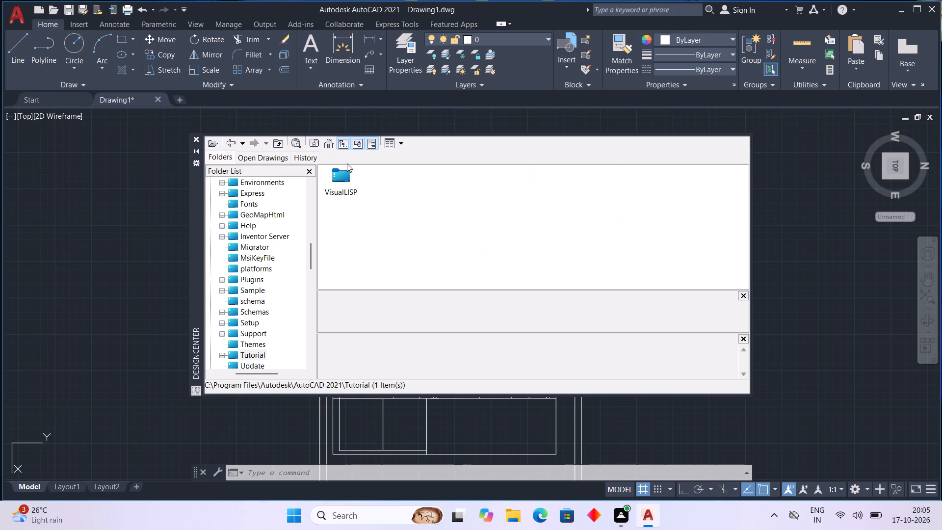
left_click(347, 163)
double_click(339, 178)
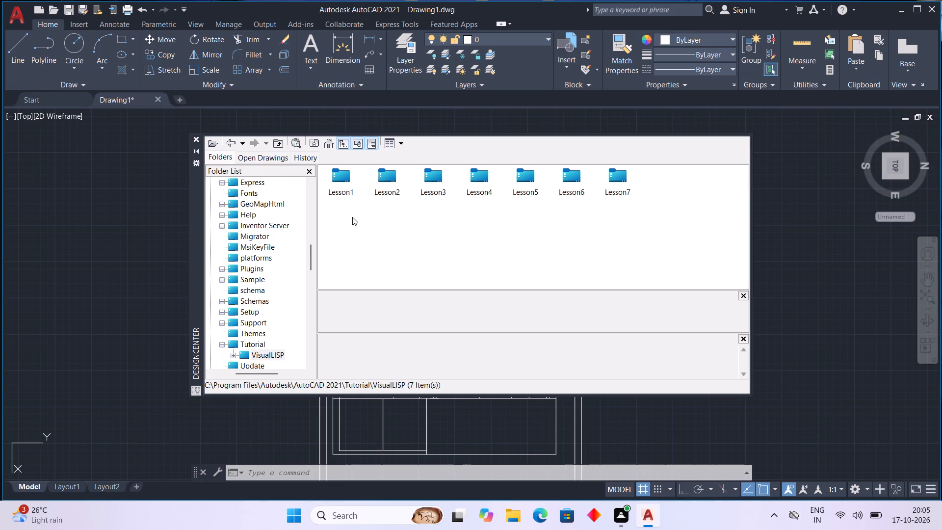
left_click(348, 192)
left_click(330, 169)
left_click(330, 169)
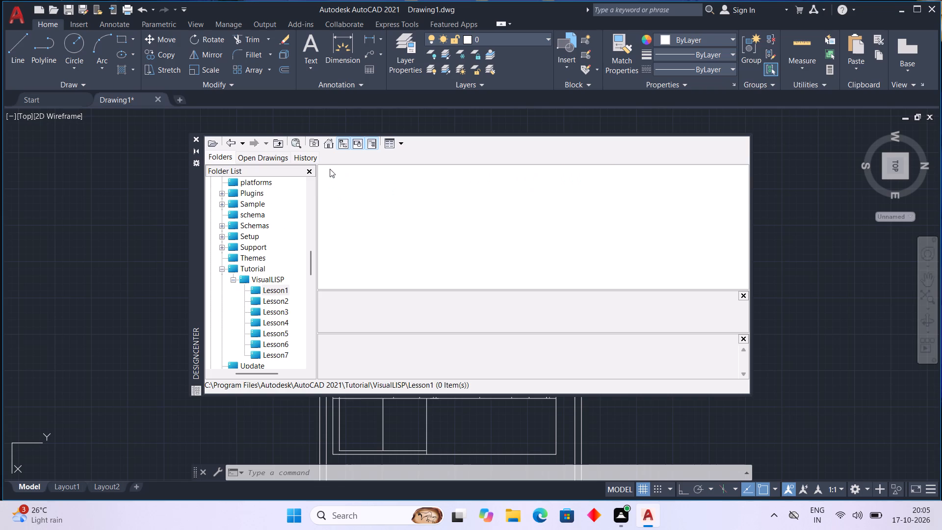
Look through the rest of the C: drive's folder list for block sources, and go back from Lesson1 to the AutoCAD 2021 folder.
scroll(275, 256, "down", 6)
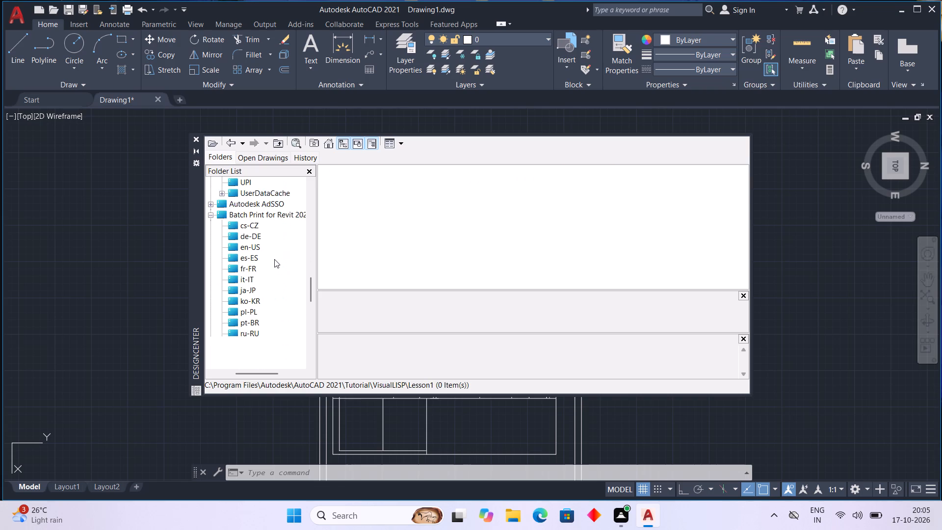
scroll(273, 260, "down", 8)
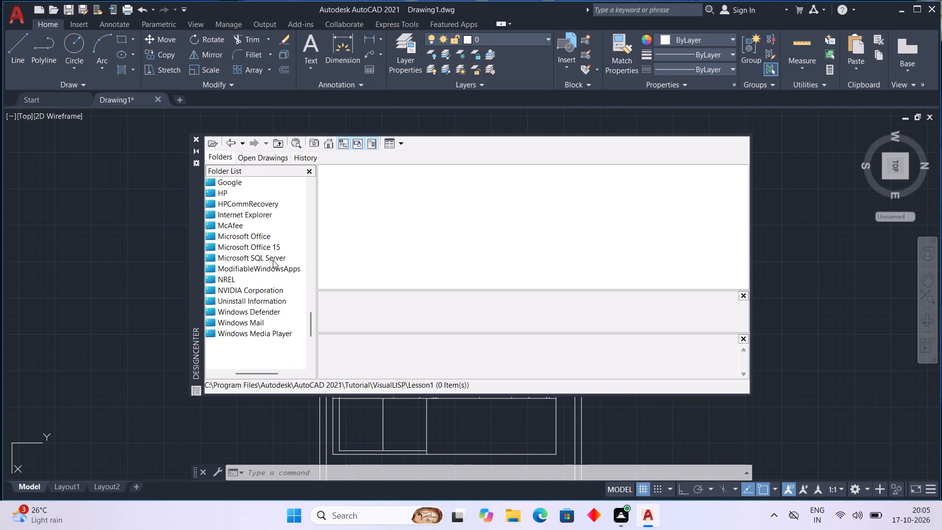
scroll(273, 260, "down", 8)
scroll(273, 260, "up", 5)
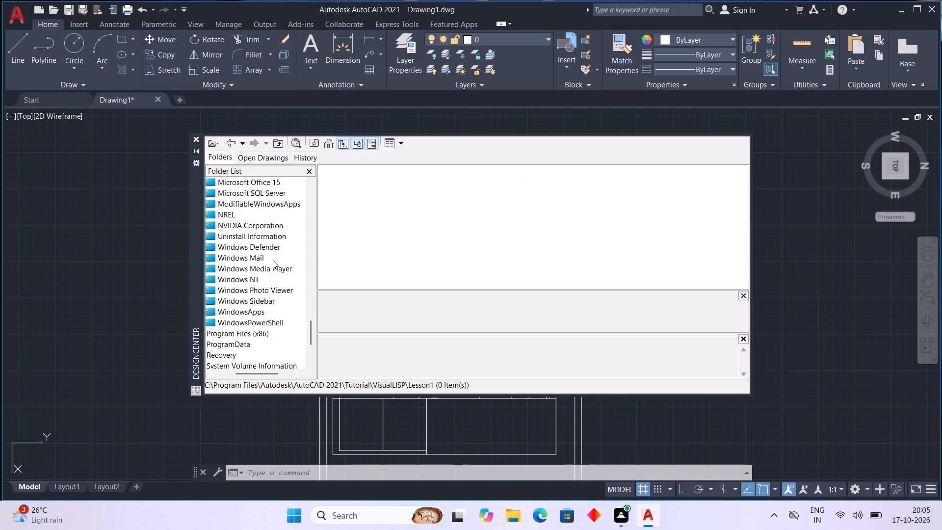
scroll(273, 260, "up", 20)
scroll(273, 260, "up", 1)
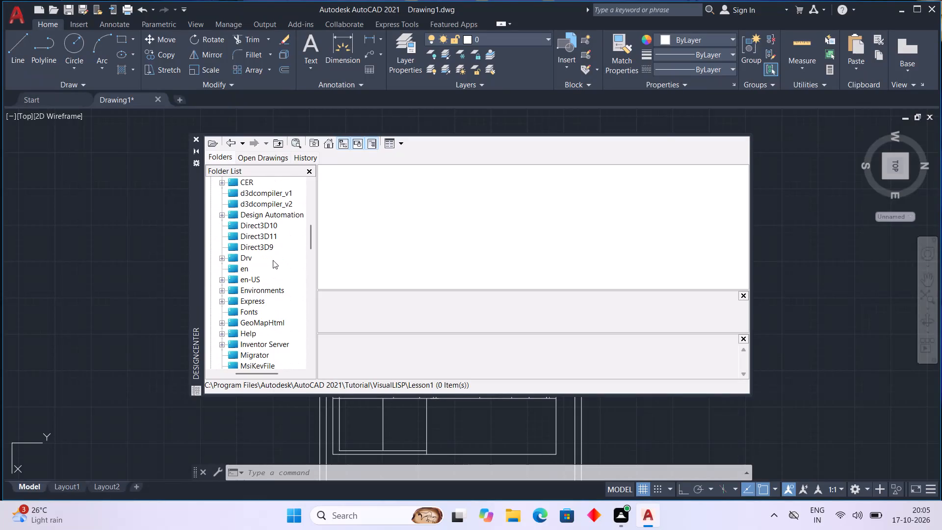
scroll(273, 260, "up", 16)
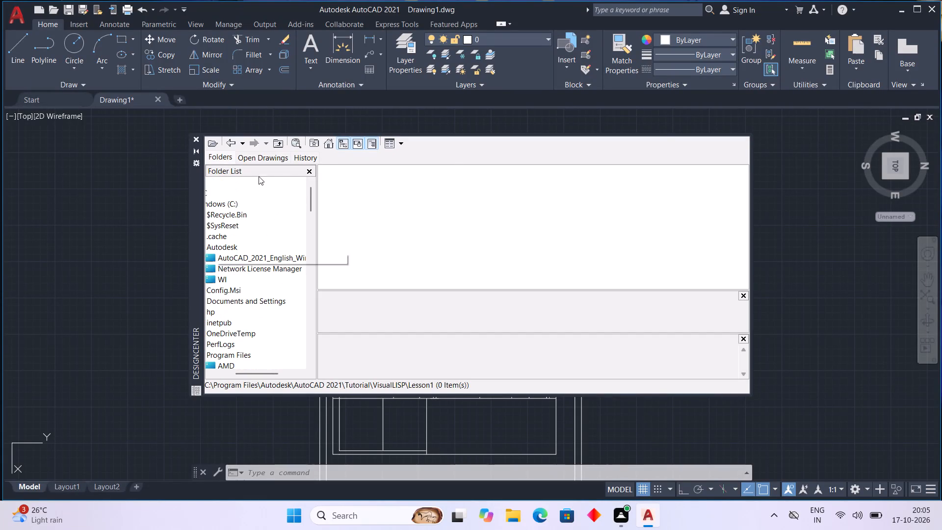
left_click(231, 144)
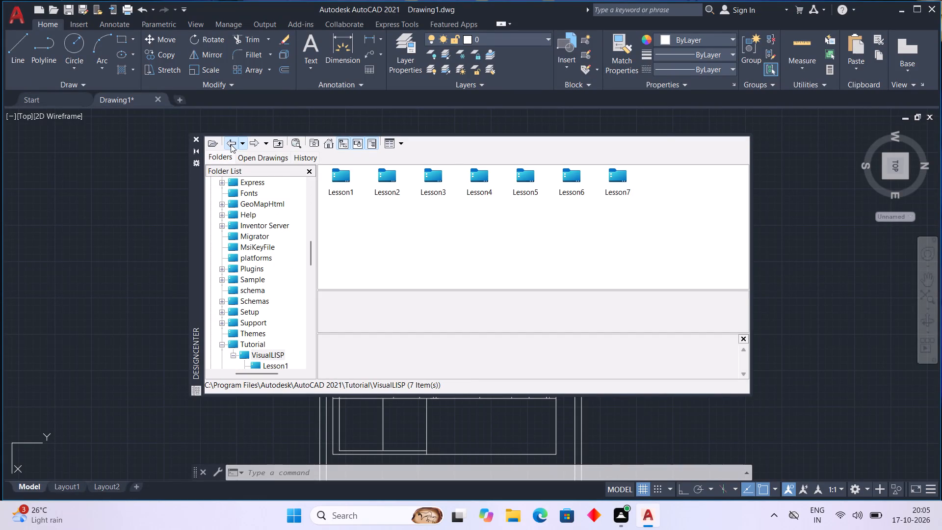
left_click(231, 144)
left_click(231, 144)
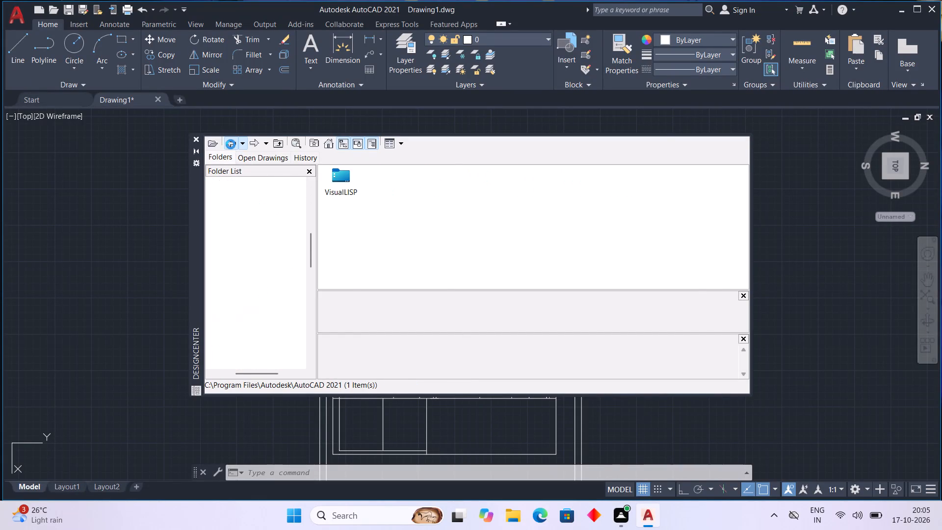
Go back through the DesignCenter browsing history to AutoCAD 2021's Sample folder.
left_click(231, 144)
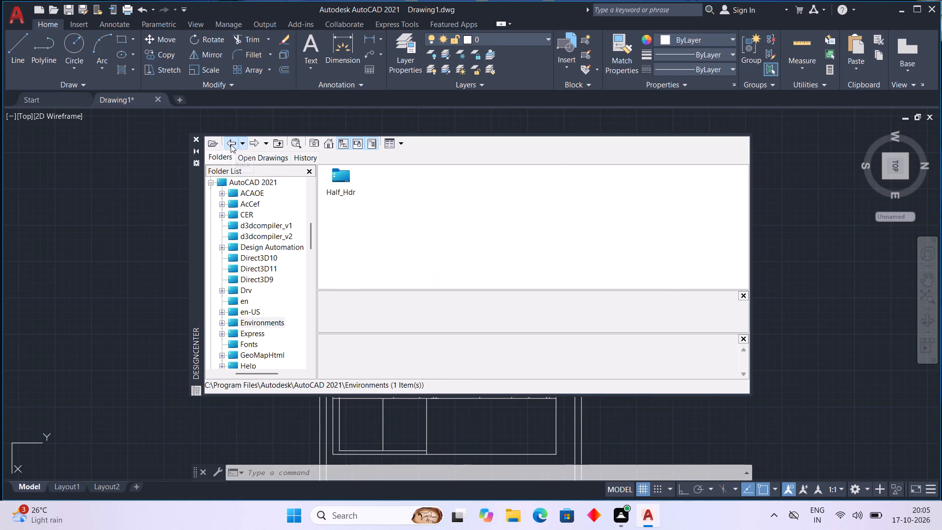
left_click(231, 144)
left_click(231, 144)
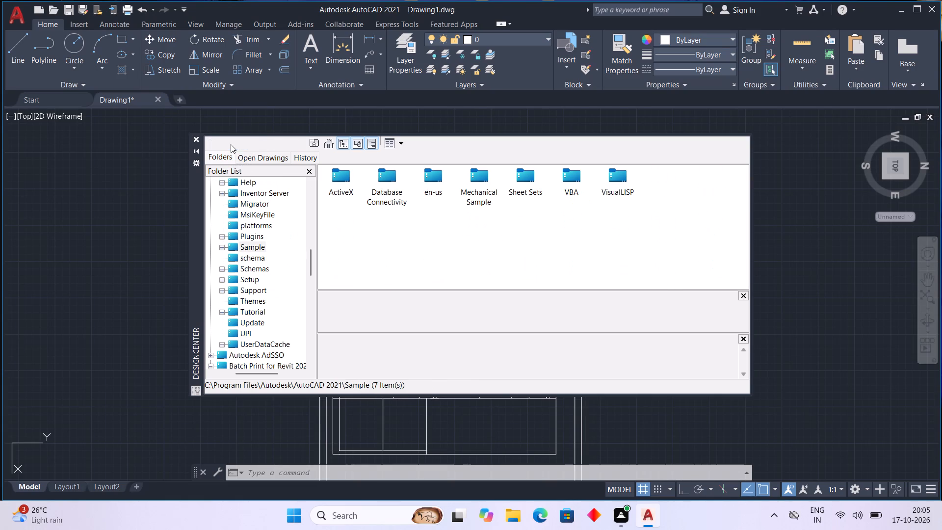
left_click(231, 144)
Check the AutoCAD 2021 installer folder's Content subfolder for block drawings, going down through ADSKMaterials and 2021 to ILB.
scroll(275, 224, "up", 9)
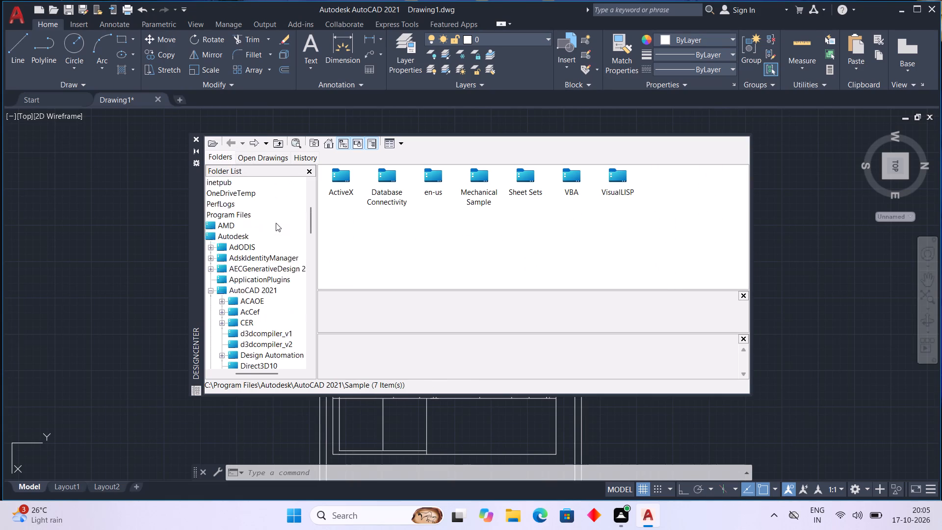
scroll(276, 223, "up", 9)
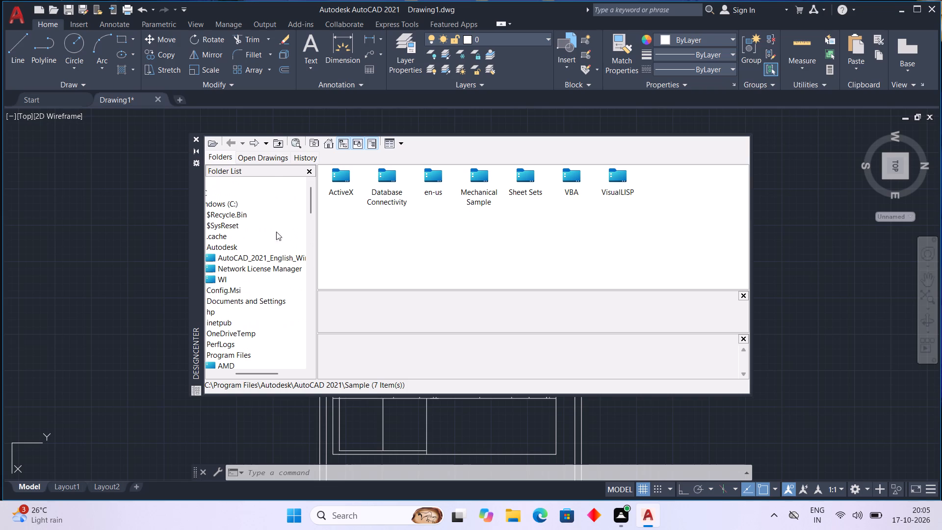
left_click(282, 256)
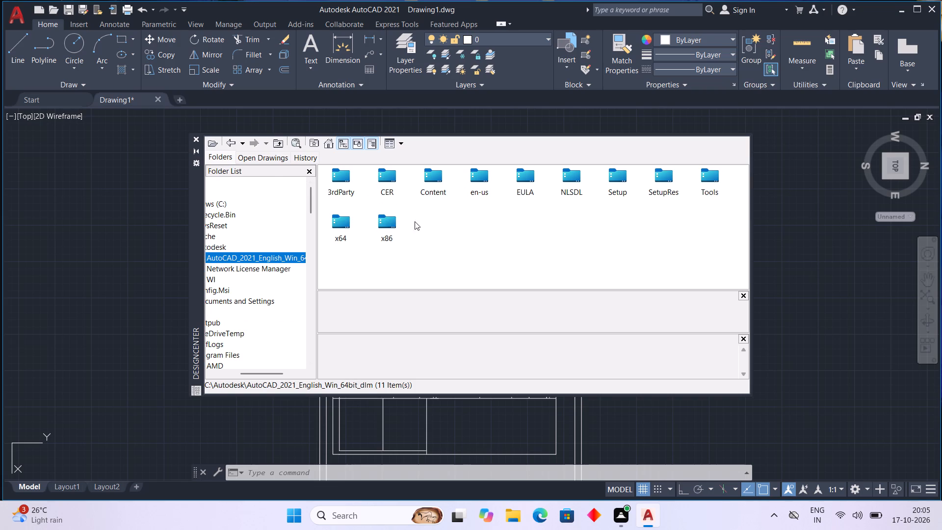
double_click(437, 191)
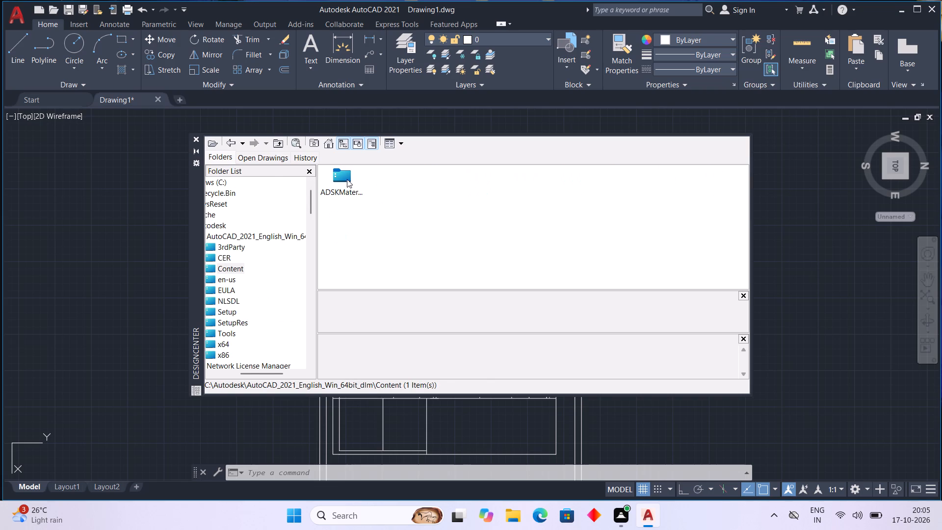
double_click(347, 179)
double_click(346, 179)
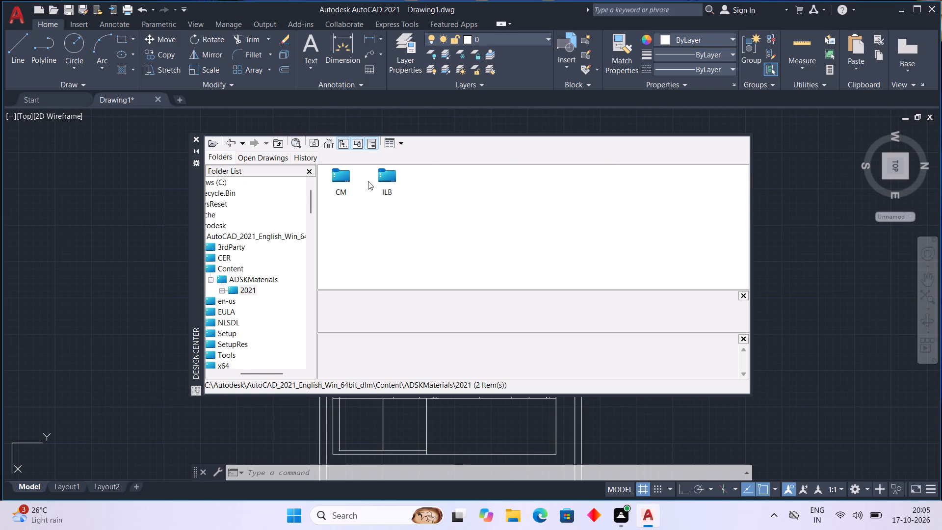
double_click(393, 184)
Check the installer's Tools folder and its PerformanceTool subfolder for block drawings, and go back to AutoCAD 2021's Sample folder.
scroll(280, 255, "down", 2)
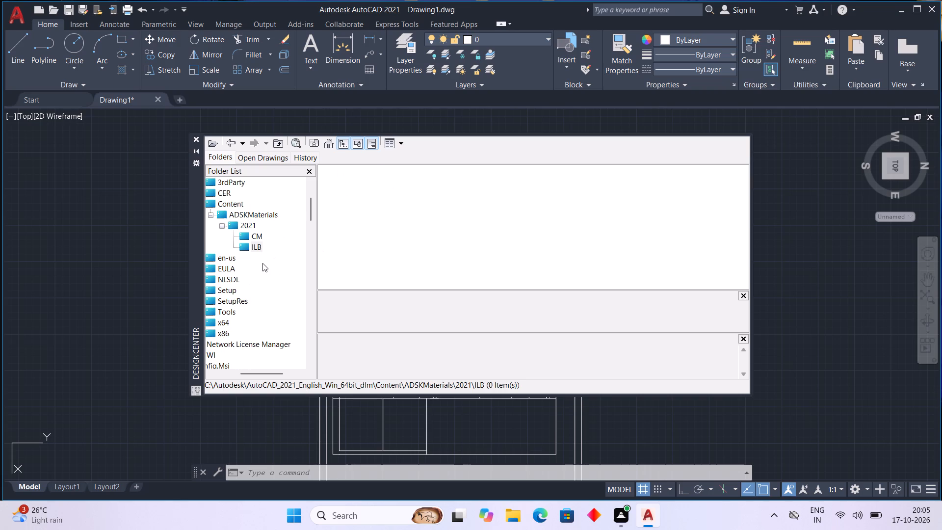
scroll(262, 263, "up", 2)
scroll(262, 263, "down", 2)
double_click(233, 312)
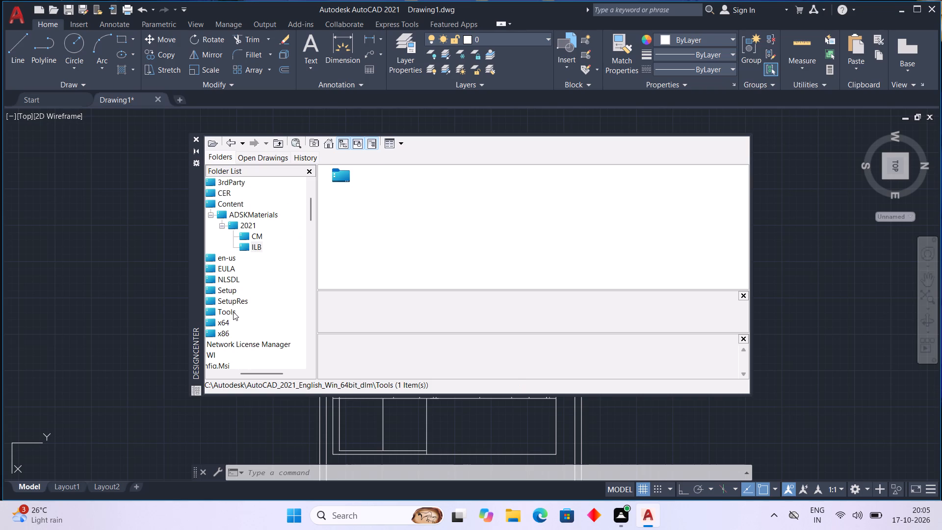
double_click(339, 185)
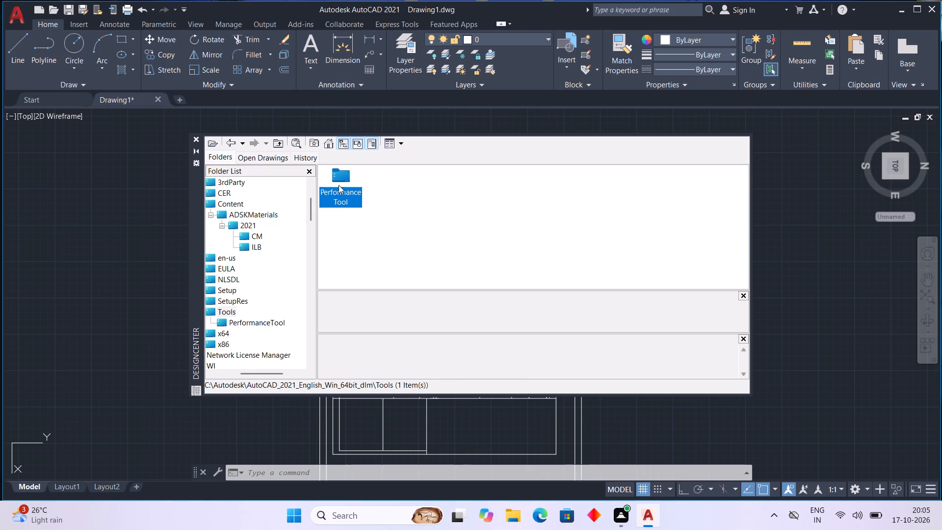
triple_click(228, 140)
left_click(228, 141)
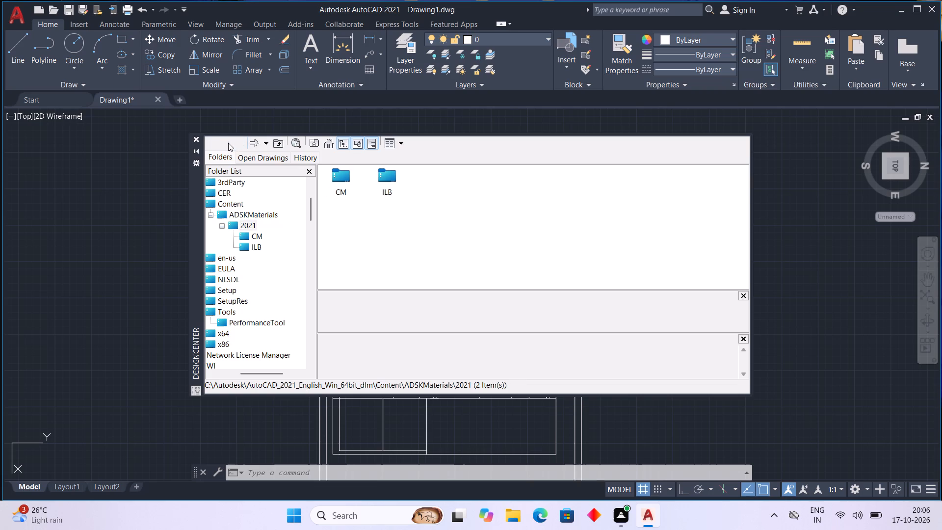
left_click(228, 143)
left_click(228, 143)
triple_click(228, 143)
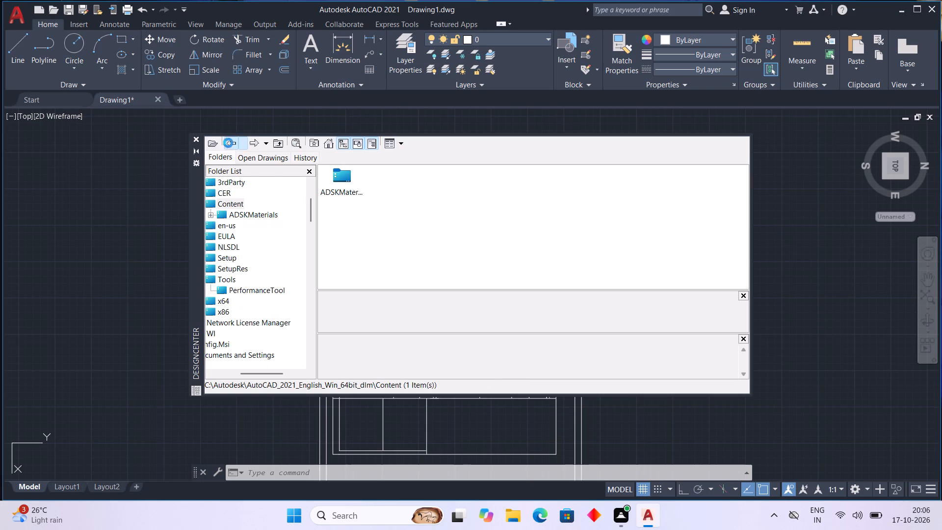
left_click(228, 143)
left_click(228, 143)
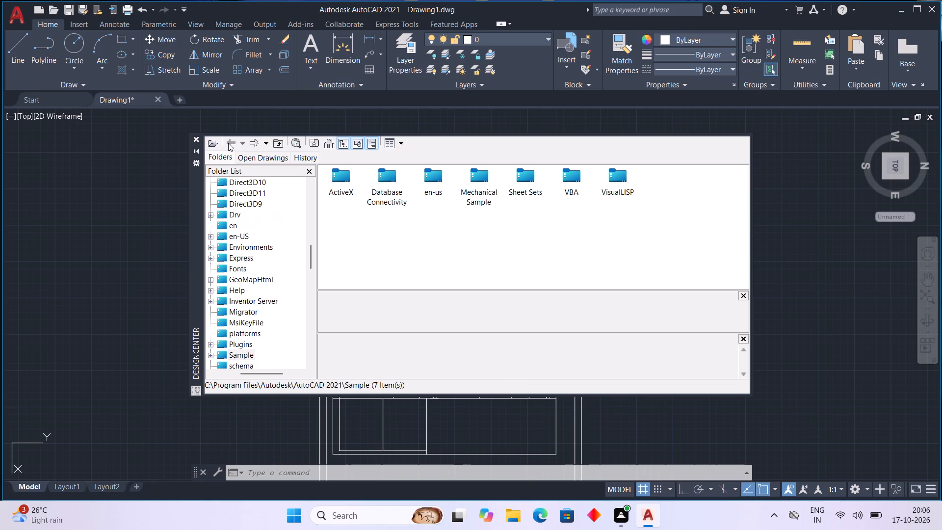
left_click(228, 143)
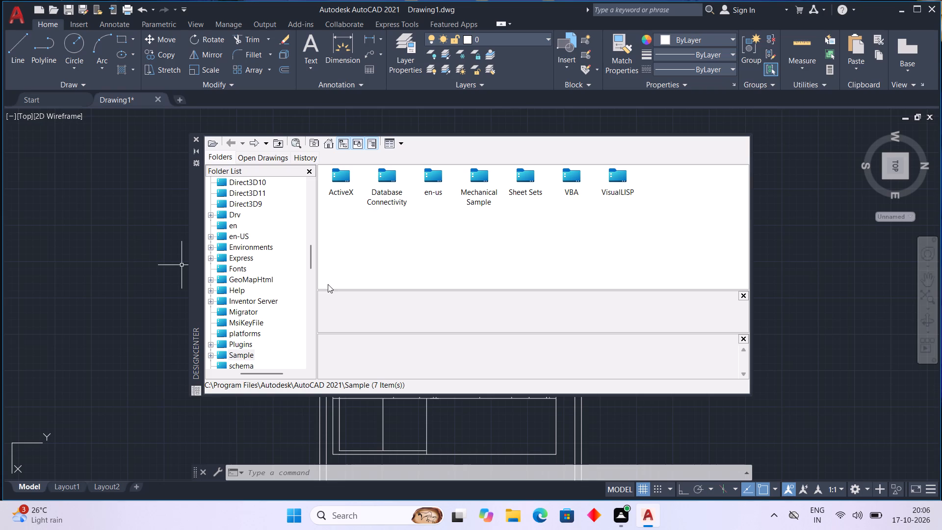
Look over the start of the C: drive's folder list for other block sources, and close DesignCenter.
scroll(328, 284, "up", 12)
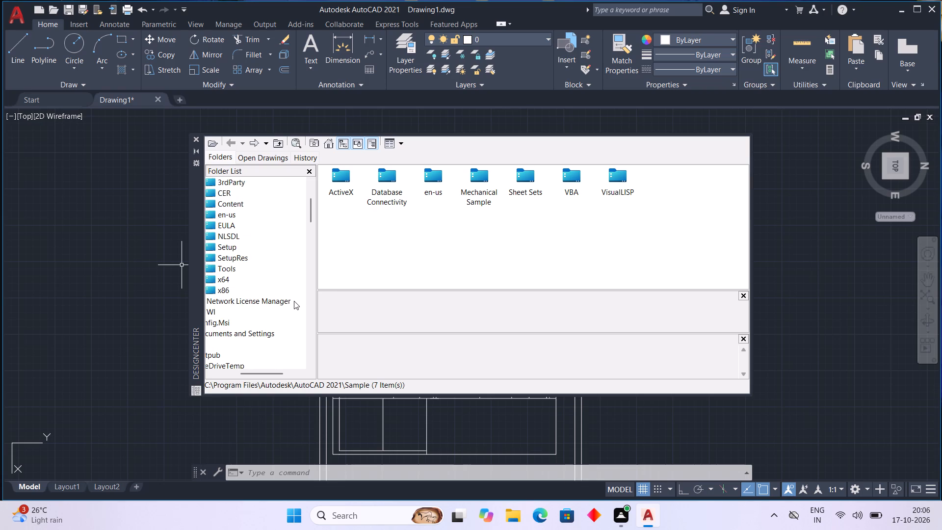
scroll(294, 301, "up", 6)
left_click_drag(265, 370, 252, 370)
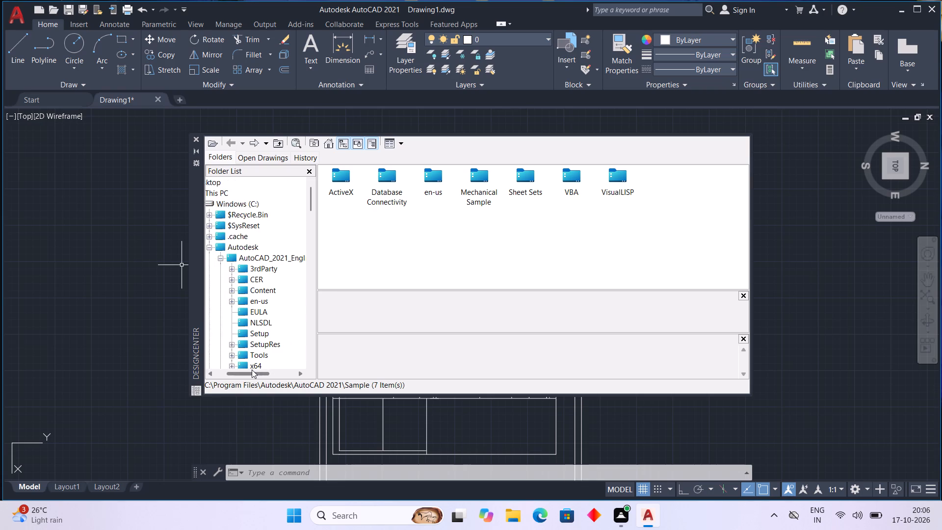
left_click_drag(252, 370, 183, 373)
left_click_drag(235, 375, 215, 374)
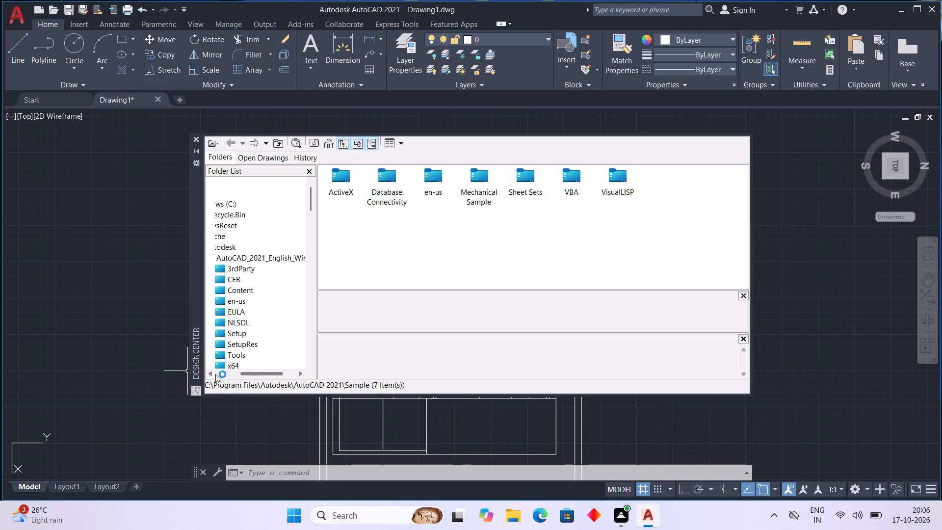
left_click_drag(215, 374, 214, 374)
scroll(271, 261, "up", 4)
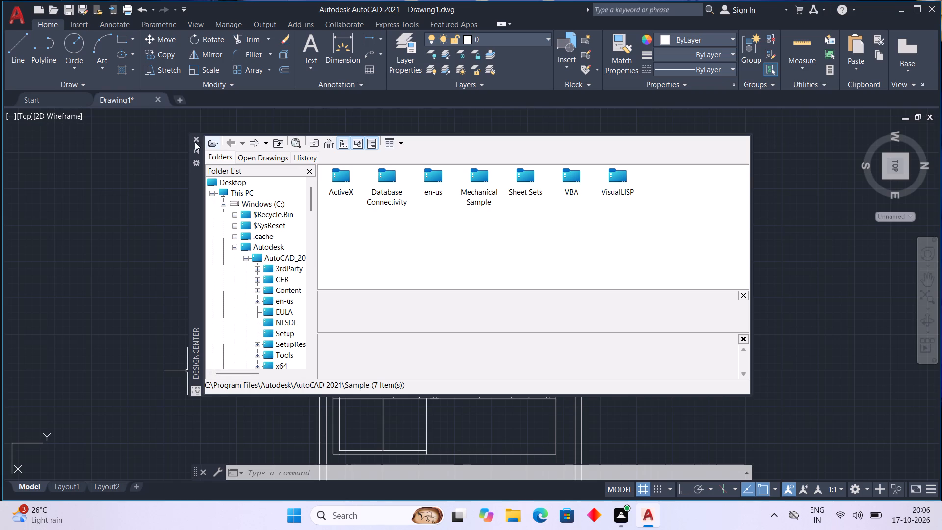
left_click(192, 135)
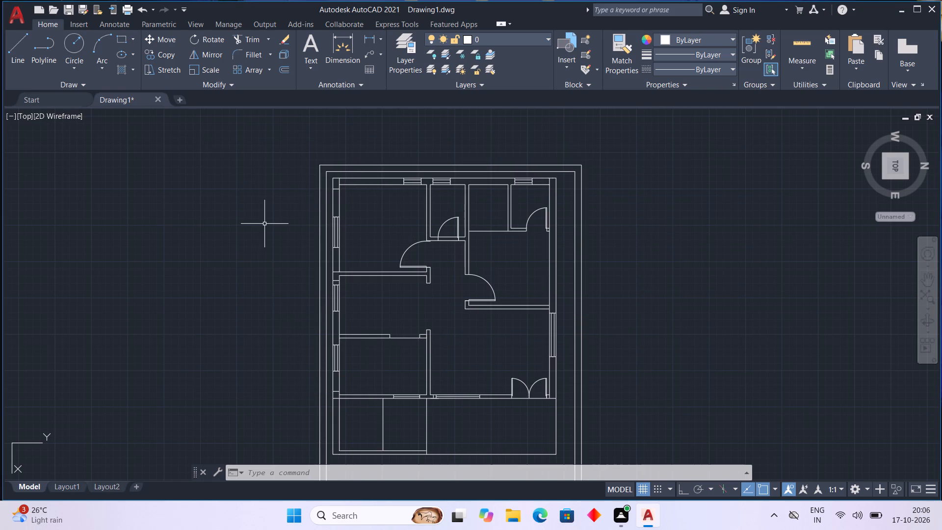
Open the Tool Palettes and look through the Mechanical, Electrical, Civil, Structural, Hatches and Tables palettes for usable blocks.
key("ctrl+3")
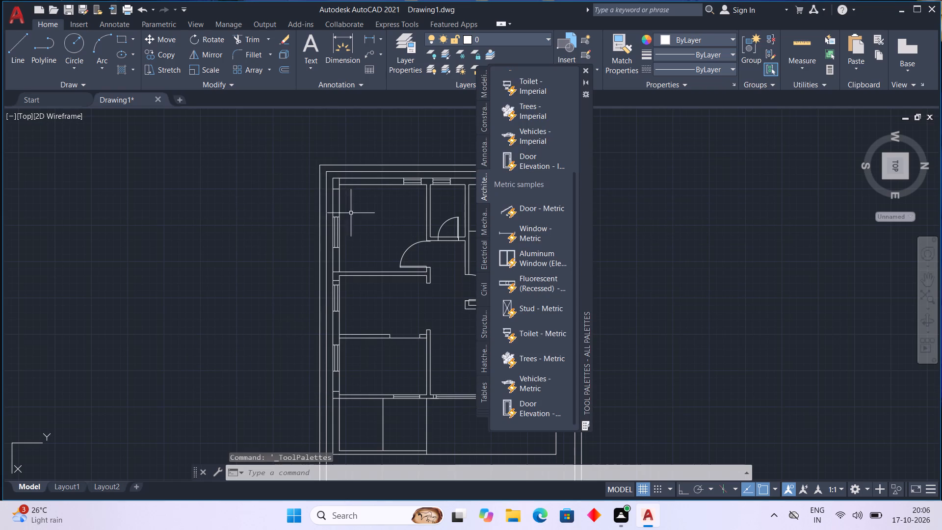
left_click(486, 229)
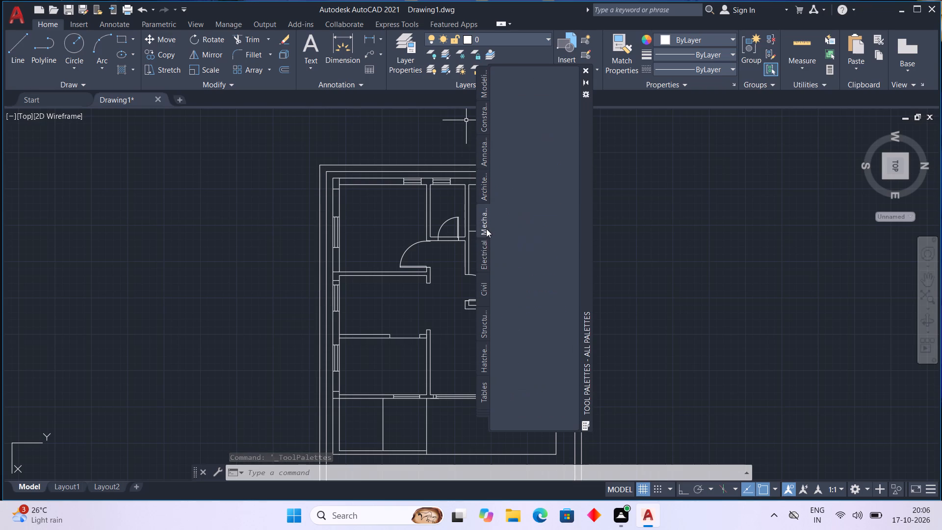
scroll(525, 233, "down", 6)
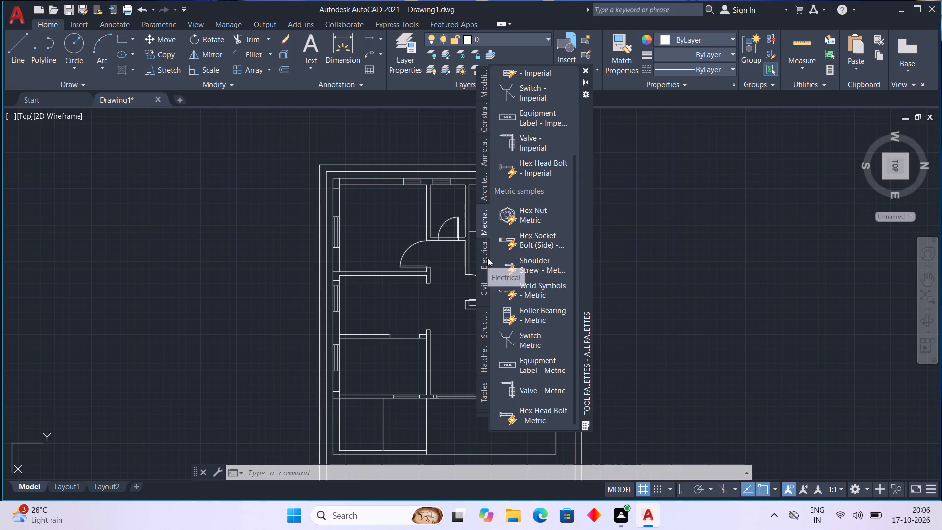
left_click(487, 258)
scroll(500, 257, "down", 2)
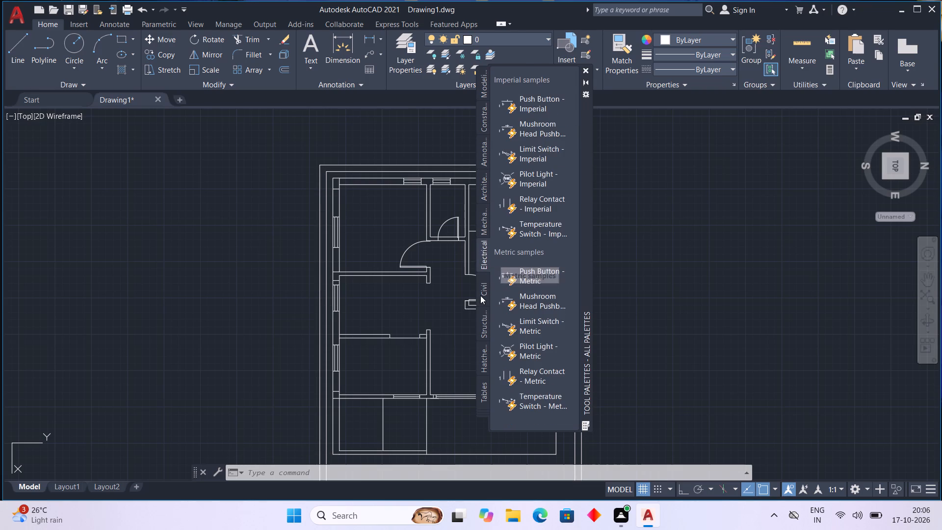
left_click(481, 291)
scroll(519, 280, "down", 7)
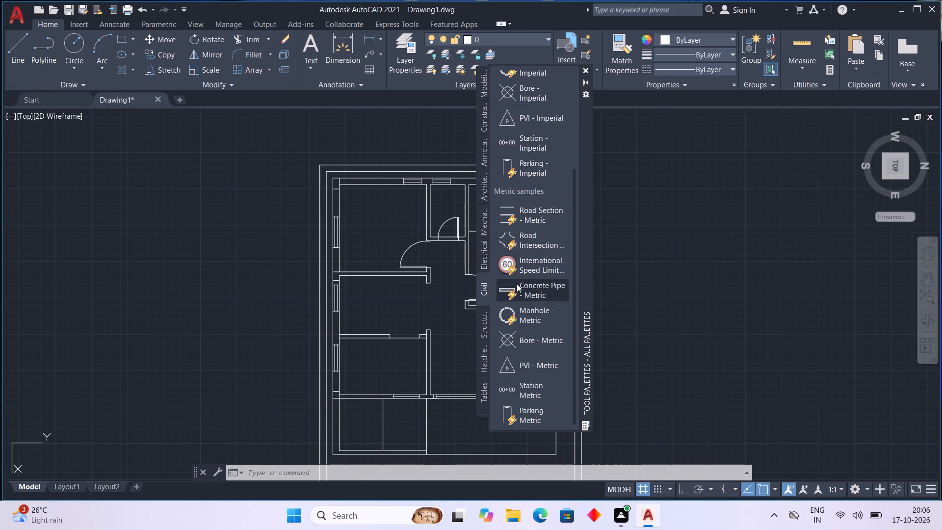
left_click(487, 330)
scroll(536, 319, "up", 4)
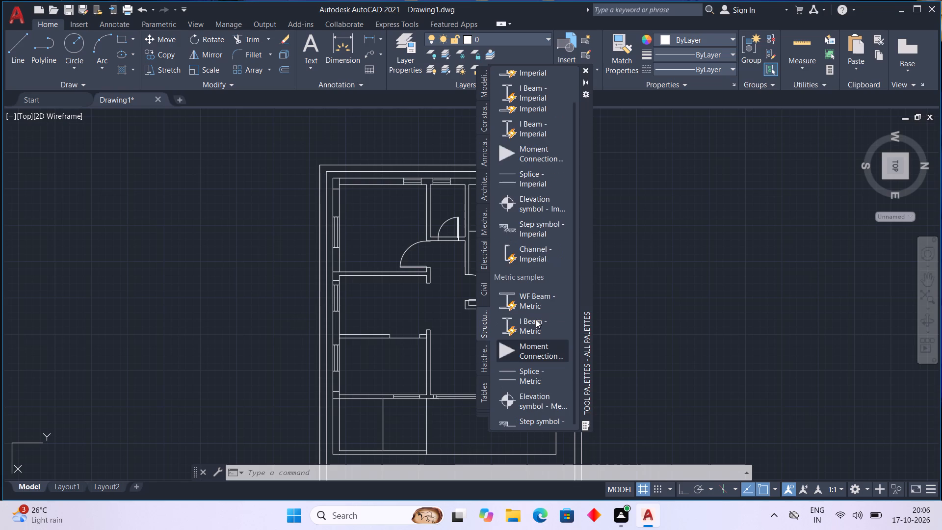
scroll(536, 319, "down", 4)
left_click(487, 364)
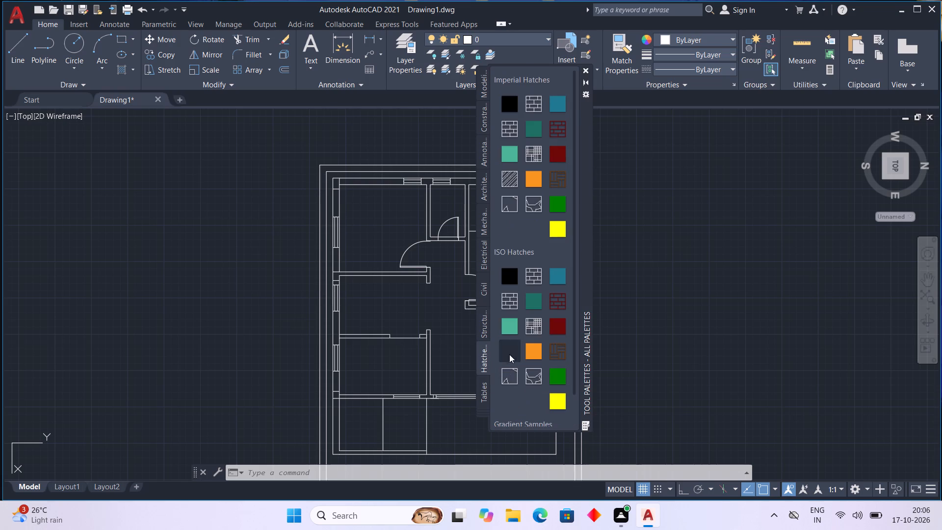
left_click(486, 396)
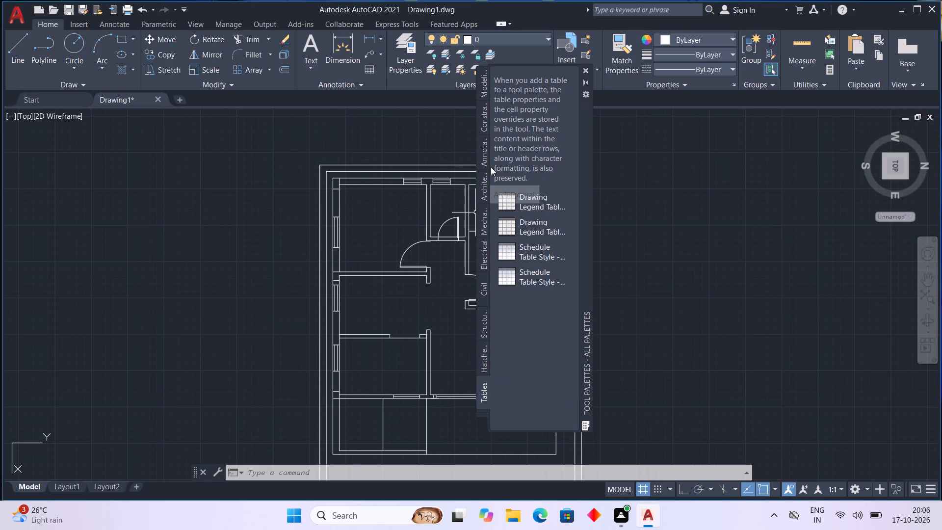
Check the Modeling and Constraints palettes, and return to the start of the Architectural palette's imperial samples.
scroll(491, 167, "up", 3)
left_click(483, 88)
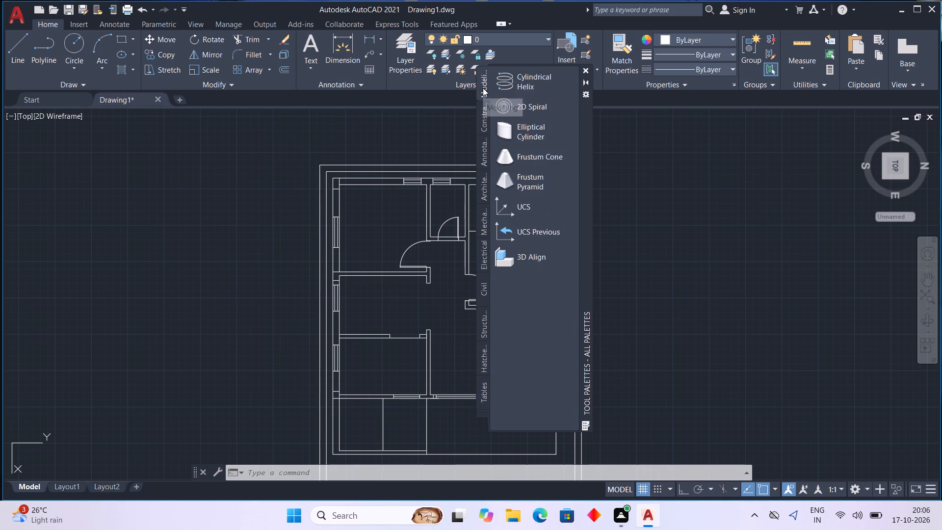
left_click(481, 126)
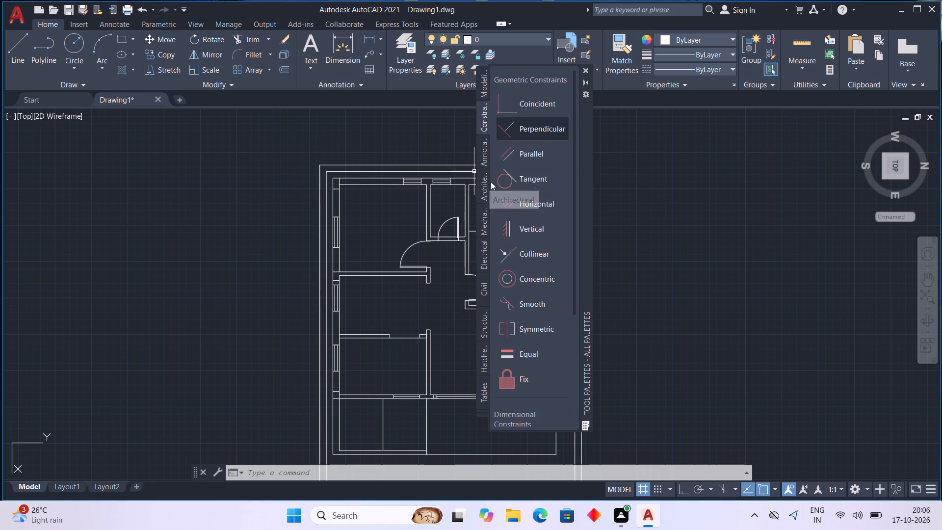
left_click(486, 194)
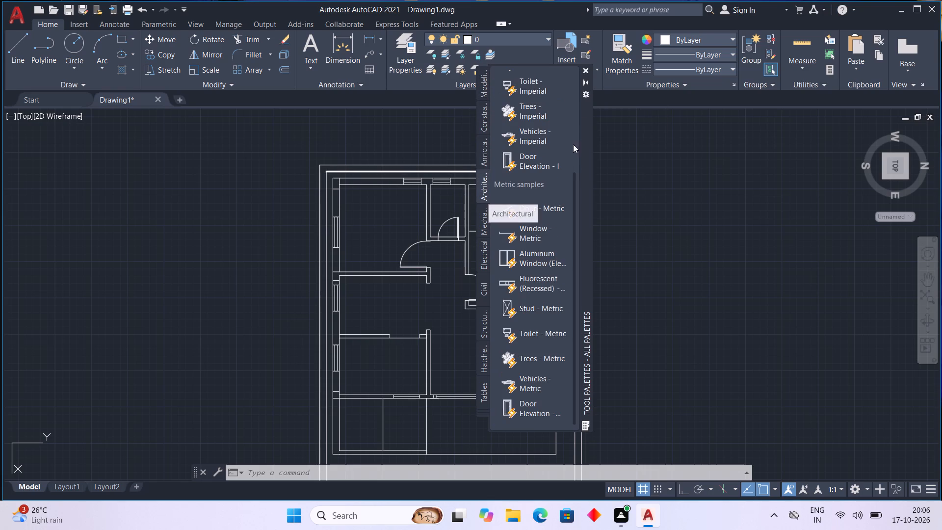
scroll(547, 186, "up", 4)
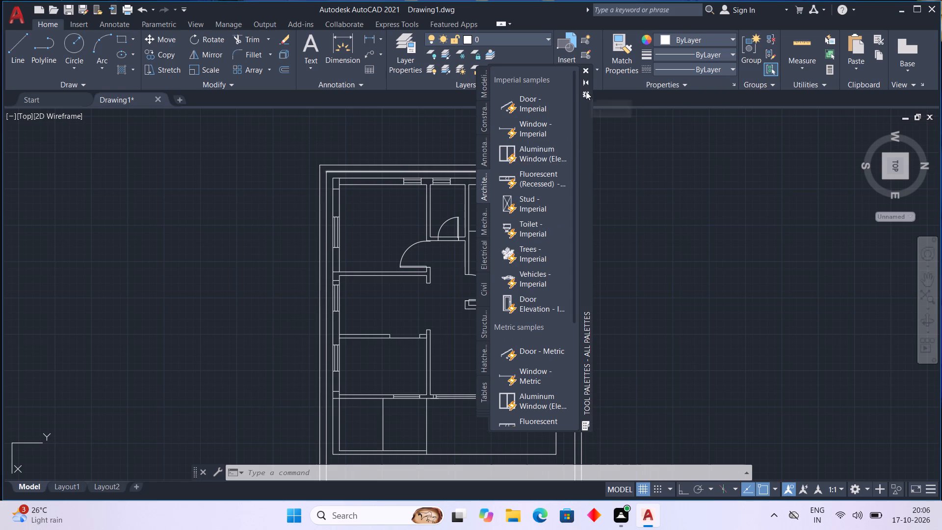
Show the Architectural, Civil and Tables palette groups one at a time to check their contents, and close the Tool Palettes.
left_click(584, 93)
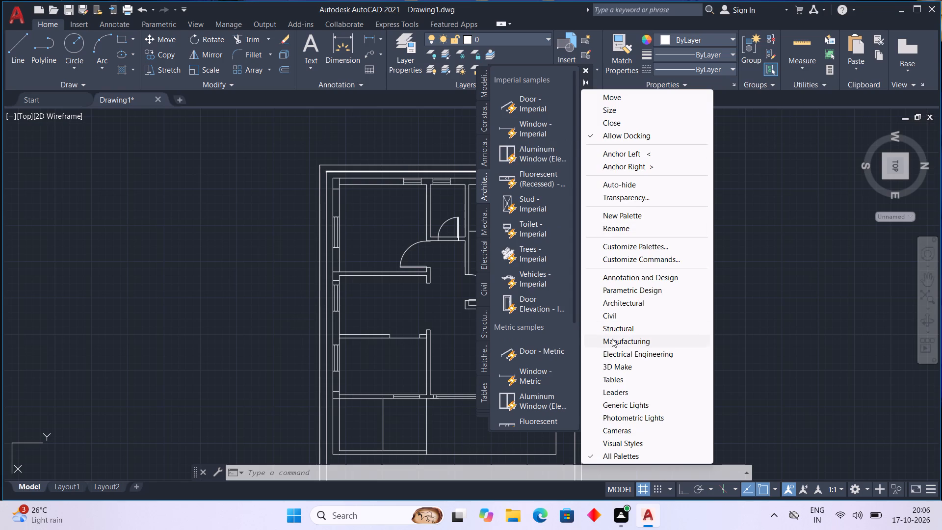
scroll(612, 339, "down", 2)
left_click(626, 302)
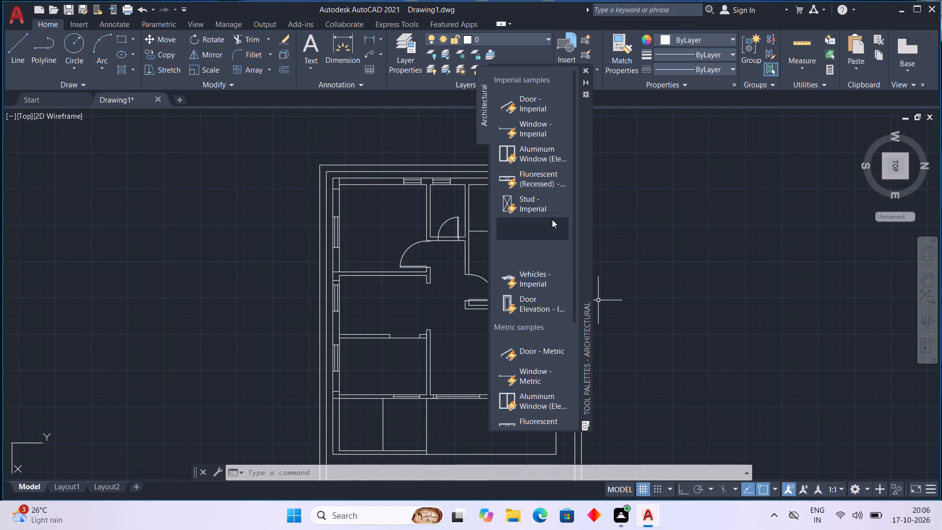
left_click(587, 95)
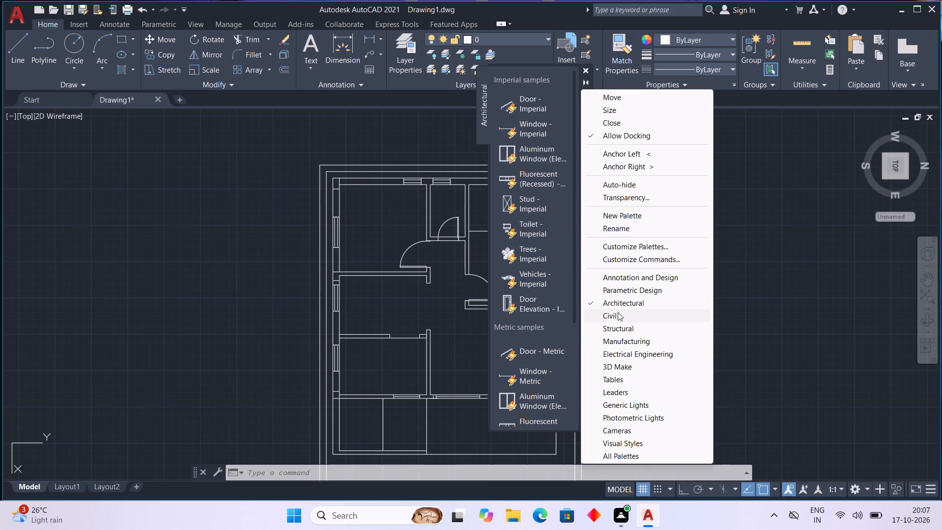
left_click(617, 312)
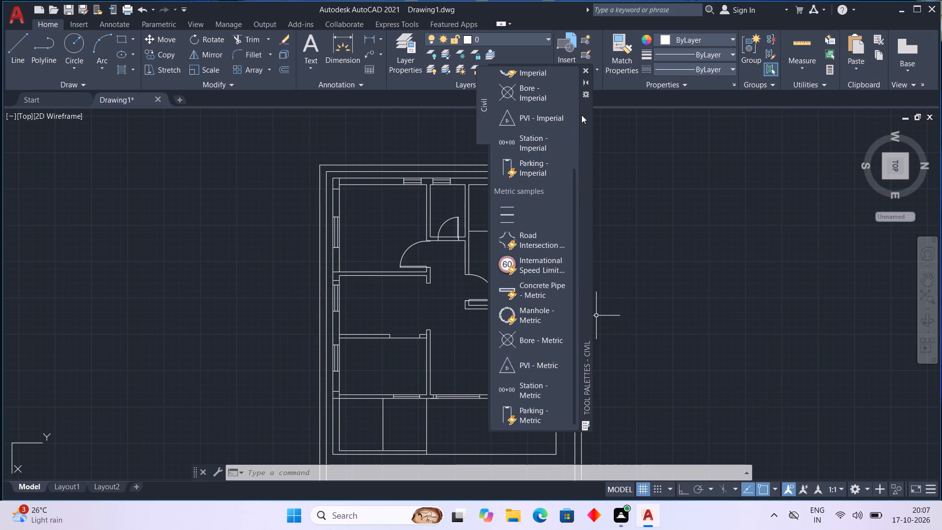
left_click(584, 91)
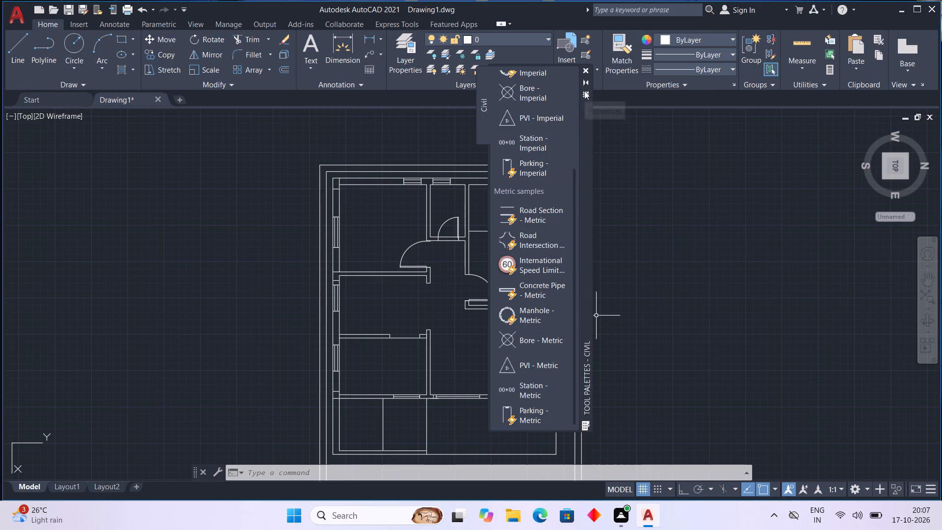
scroll(633, 324, "down", 2)
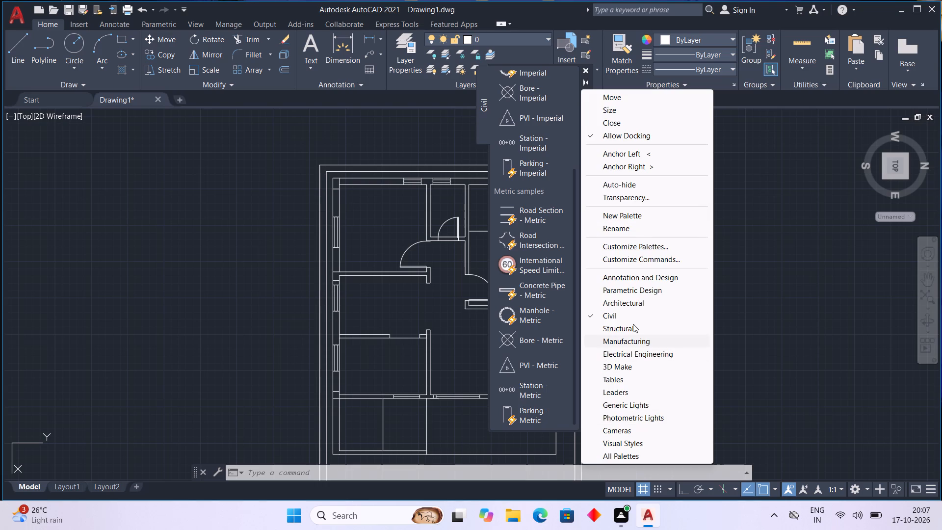
scroll(633, 324, "down", 1)
left_click(635, 382)
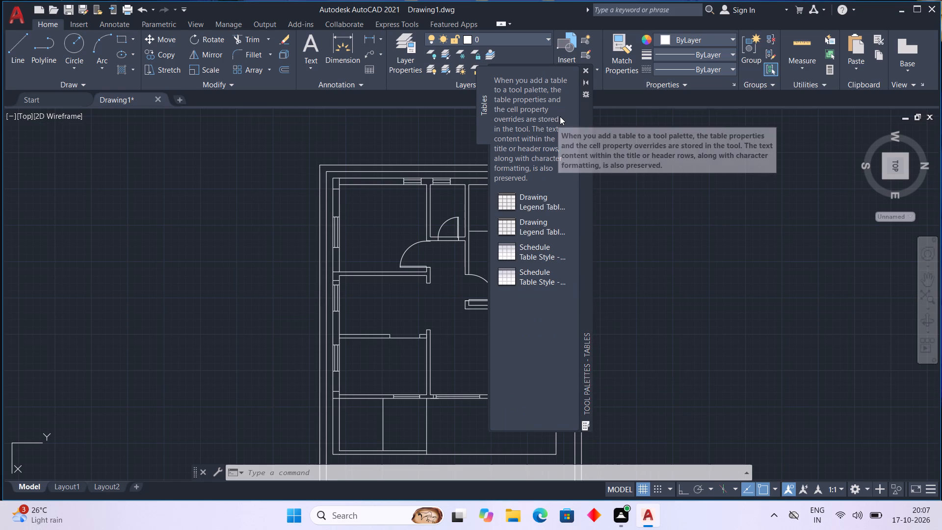
left_click(586, 69)
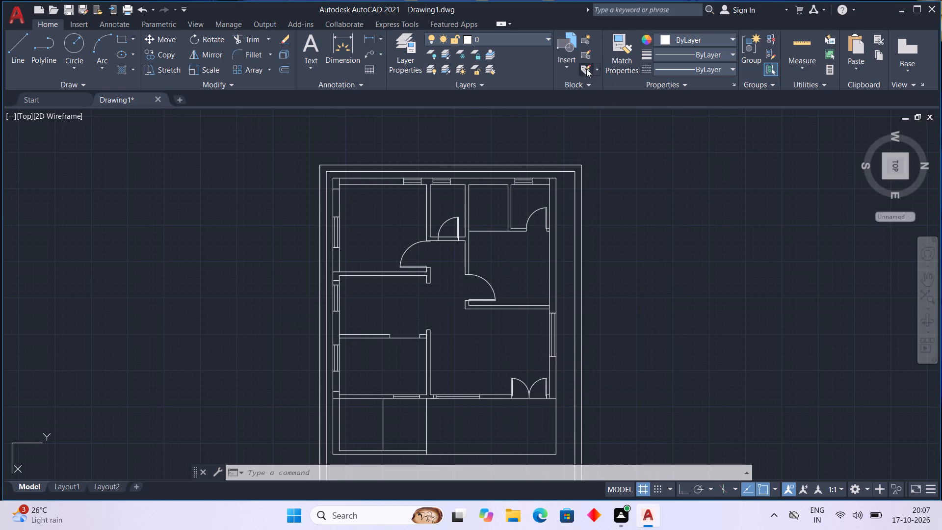
Reopen the Tool Palettes with the Annotation and Design group and look through its Annotation and Architectural palettes for usable blocks.
key("ctrl+3")
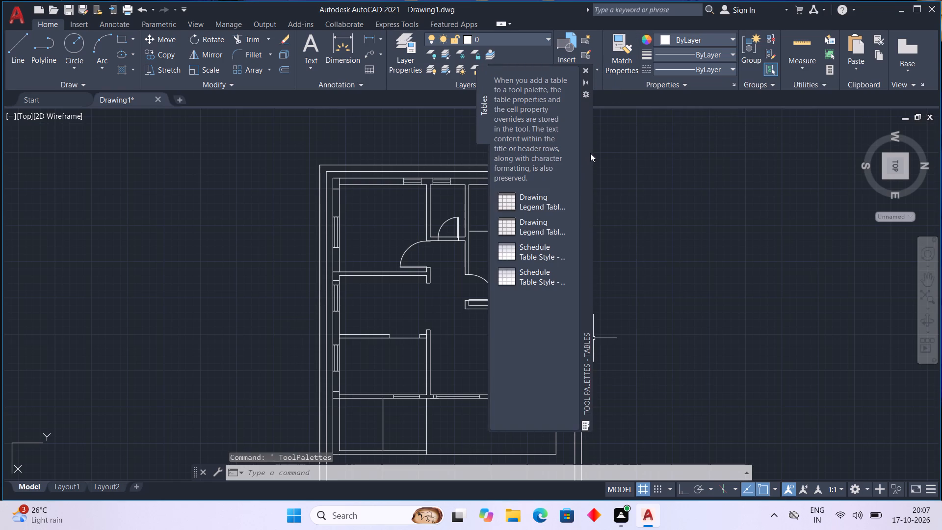
left_click(585, 95)
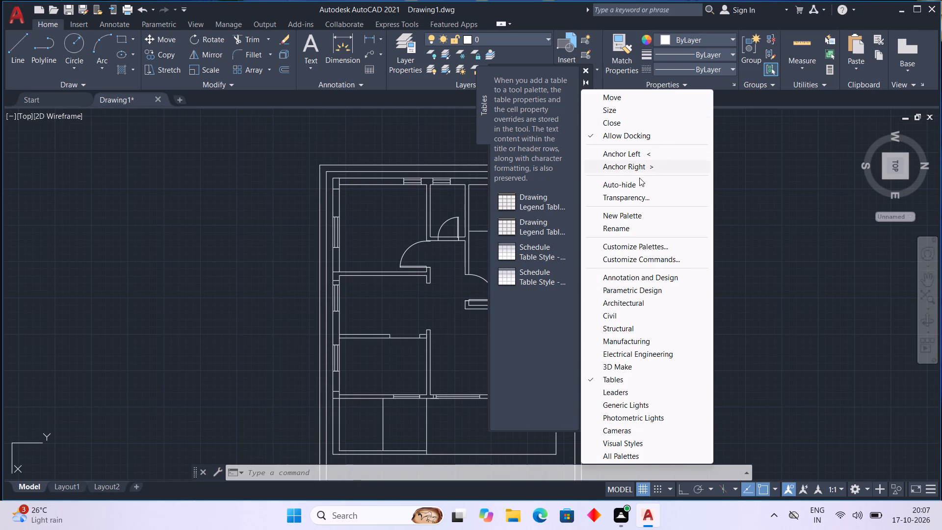
left_click(657, 278)
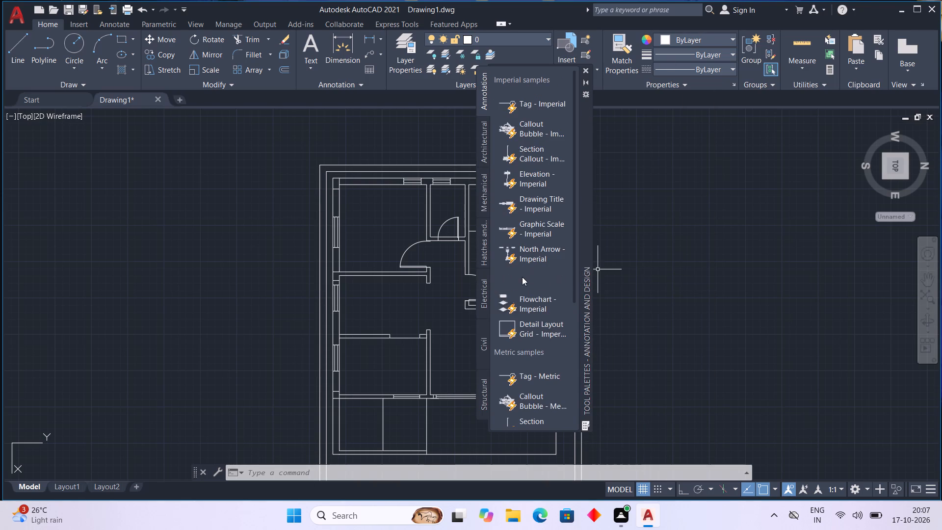
scroll(522, 277, "down", 6)
scroll(501, 278, "up", 4)
left_click(485, 100)
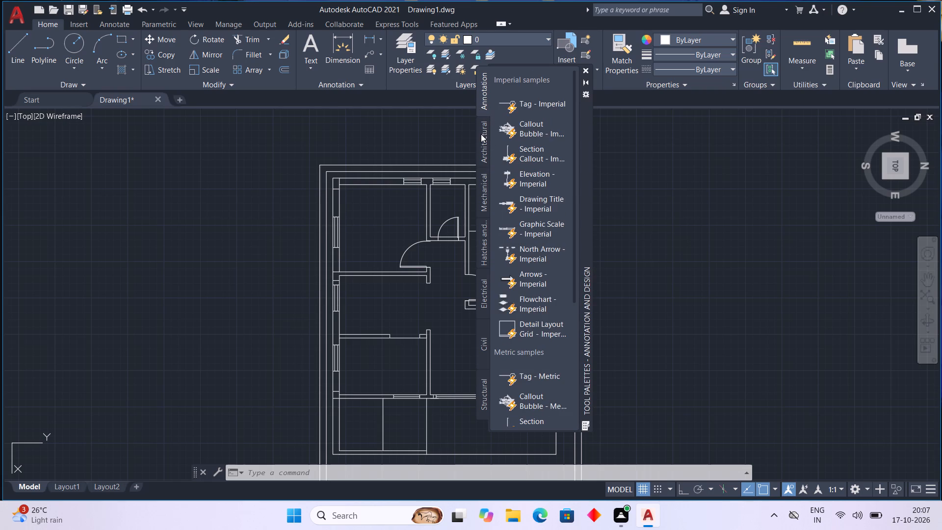
left_click(481, 137)
scroll(535, 168, "down", 3)
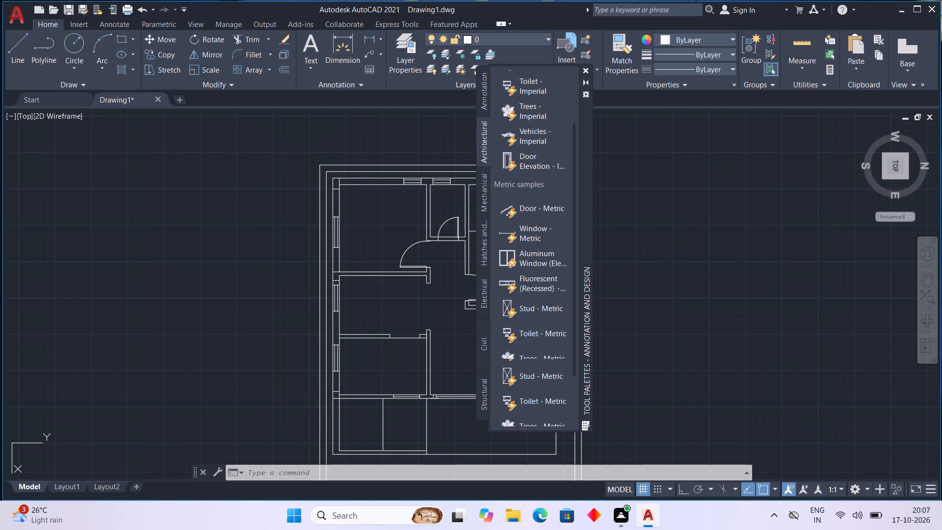
scroll(535, 168, "down", 5)
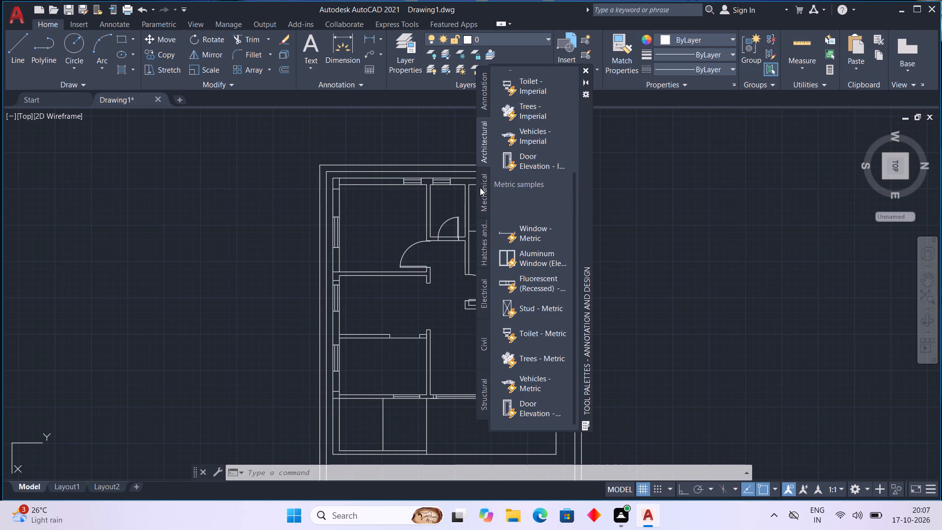
Check the group's Mechanical, Hatches, Electrical, Civil and Structural palettes for usable blocks, and close the Tool Palettes.
left_click(482, 188)
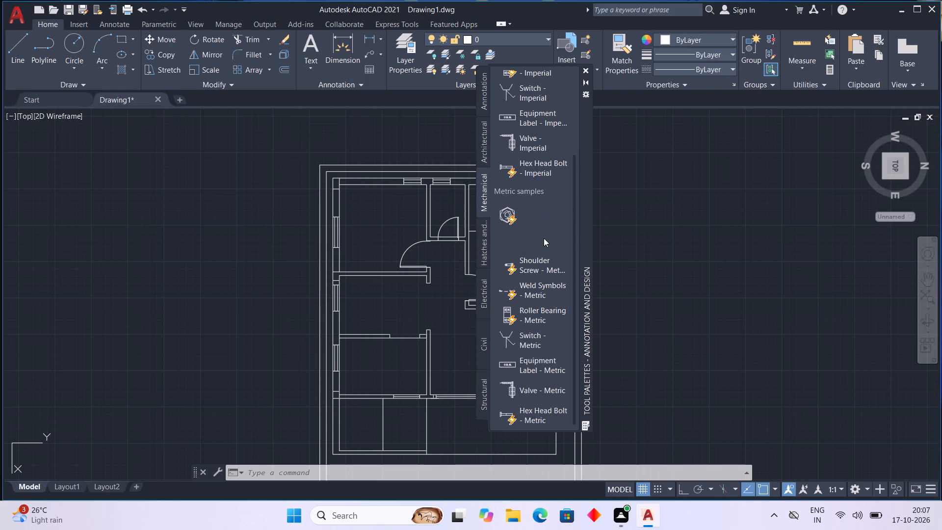
scroll(544, 241, "up", 7)
scroll(544, 238, "down", 6)
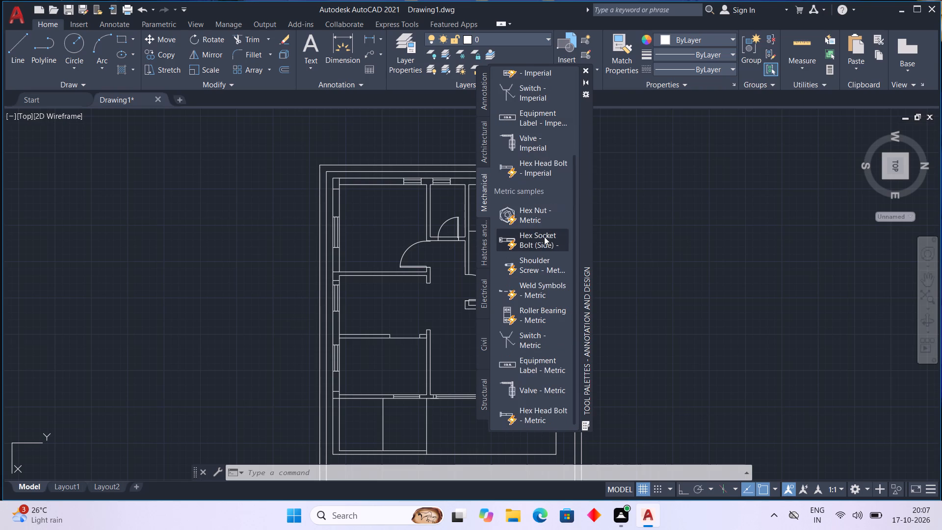
scroll(544, 236, "down", 3)
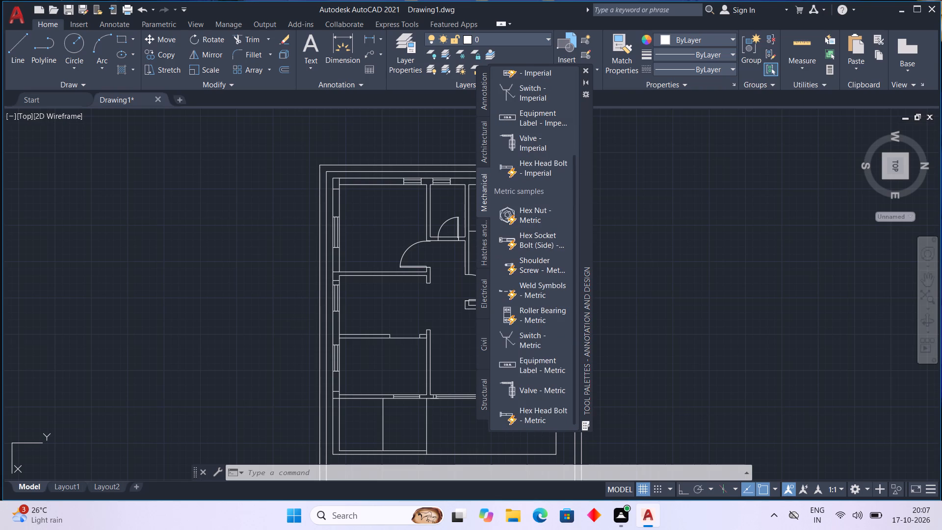
left_click(485, 250)
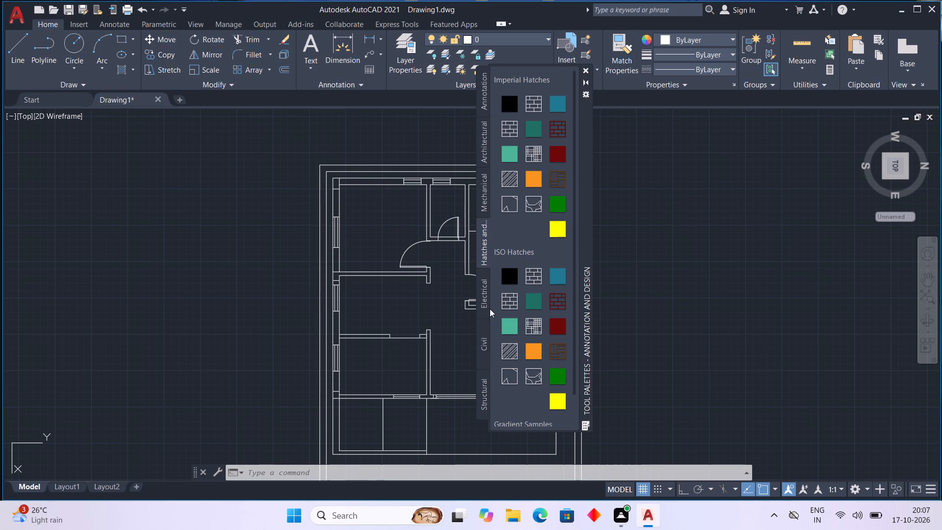
left_click(482, 297)
scroll(527, 296, "down", 3)
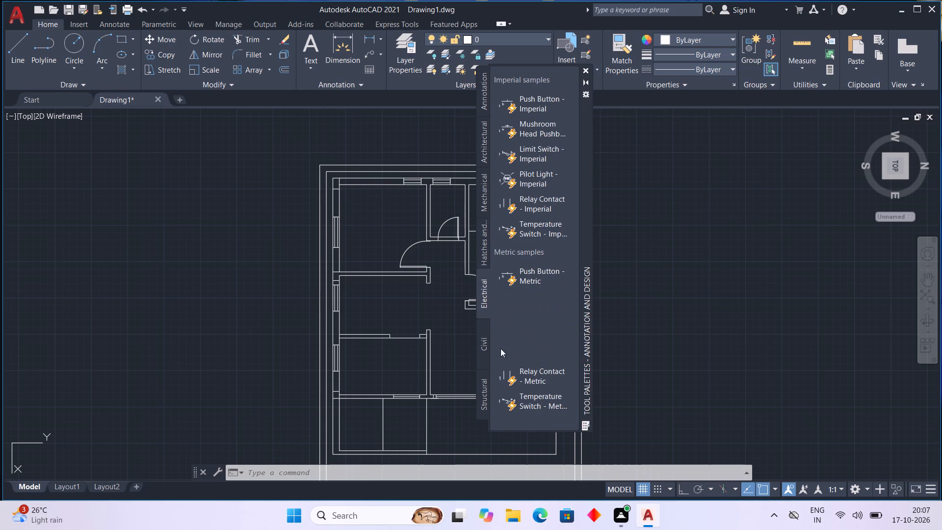
left_click(486, 343)
left_click(481, 405)
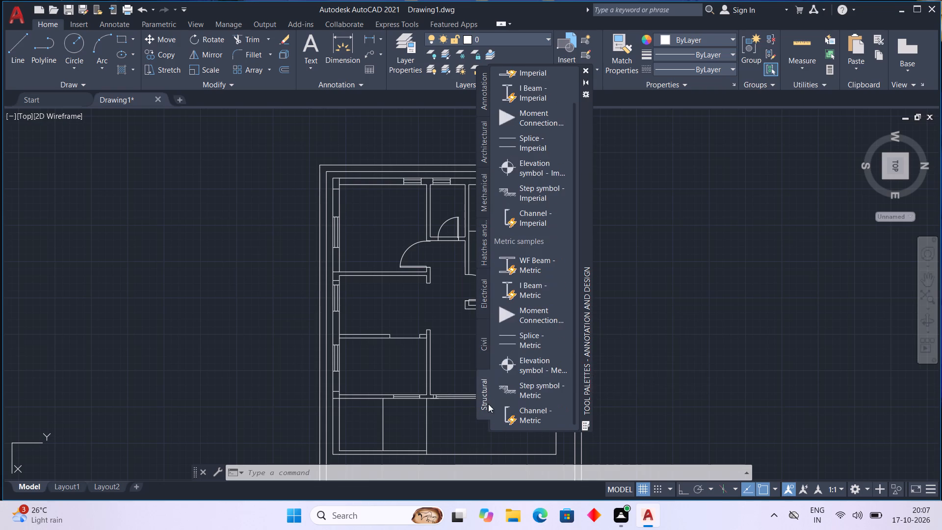
scroll(524, 388, "up", 1)
scroll(524, 388, "down", 3)
scroll(523, 387, "up", 7)
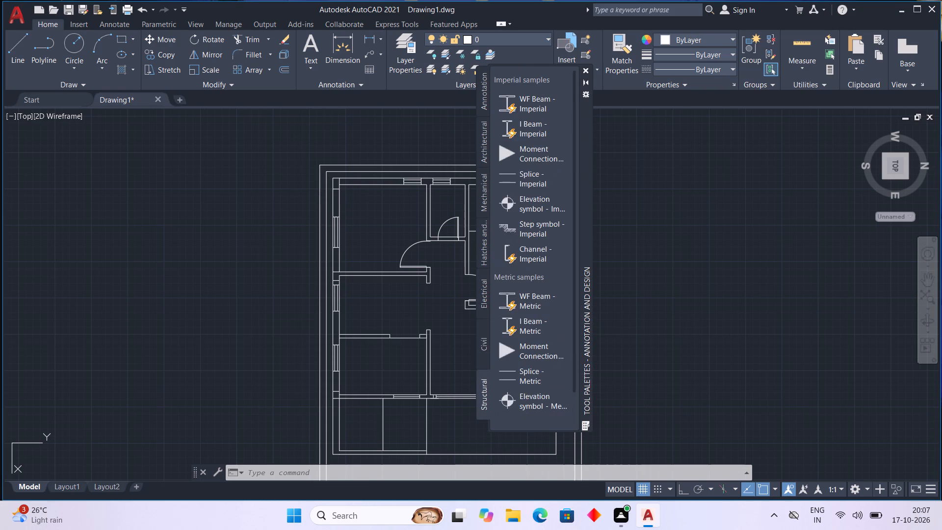
left_click(610, 203)
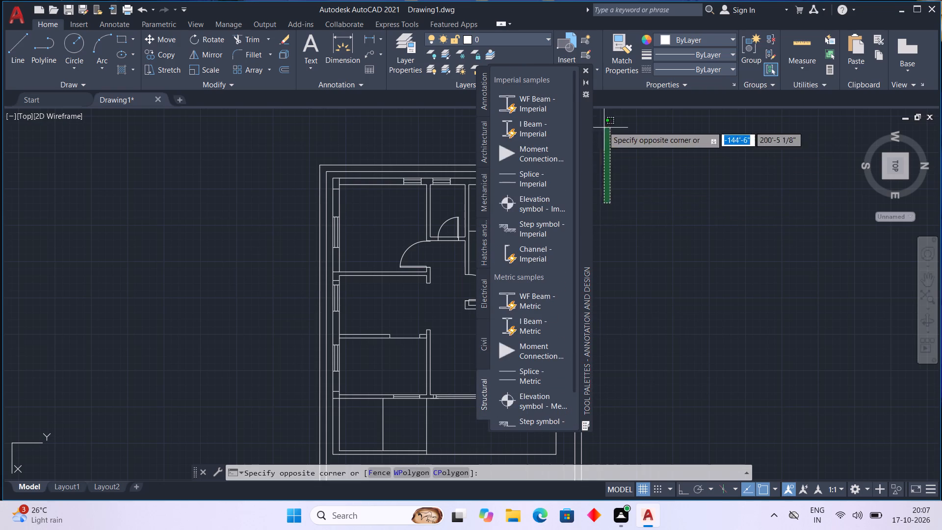
key("Escape")
left_click(587, 72)
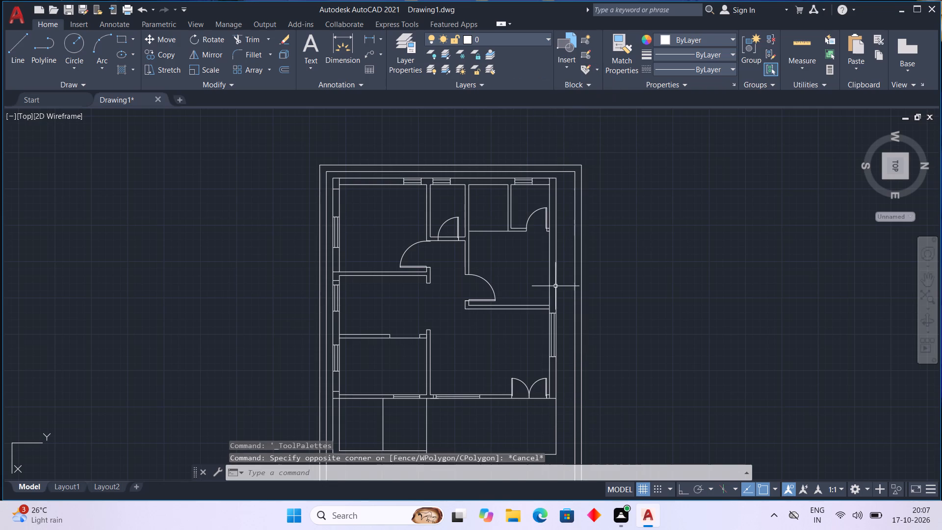
Examine the floor plan's rooms, doors and windows, from the front double door to the rooms at the opposite end.
scroll(554, 288, "down", 2)
scroll(539, 329, "up", 2)
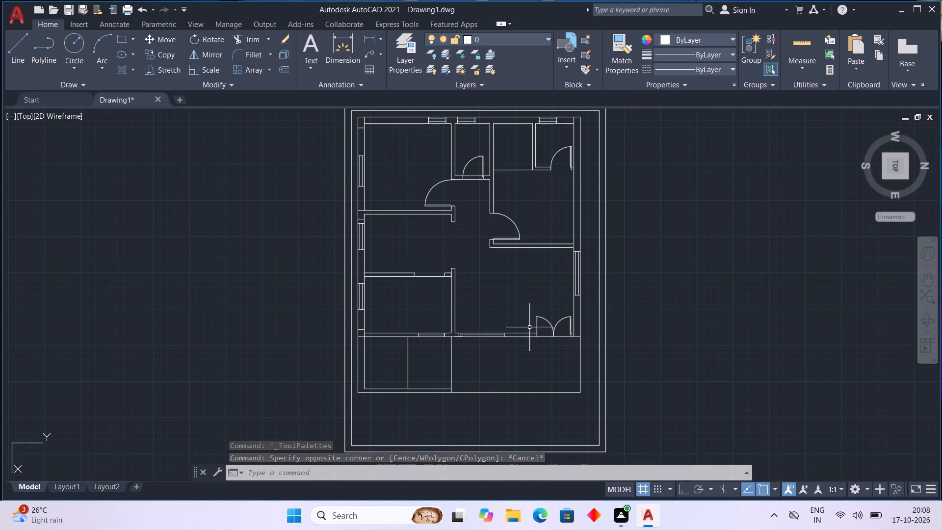
scroll(426, 352, "up", 3)
scroll(426, 353, "down", 2)
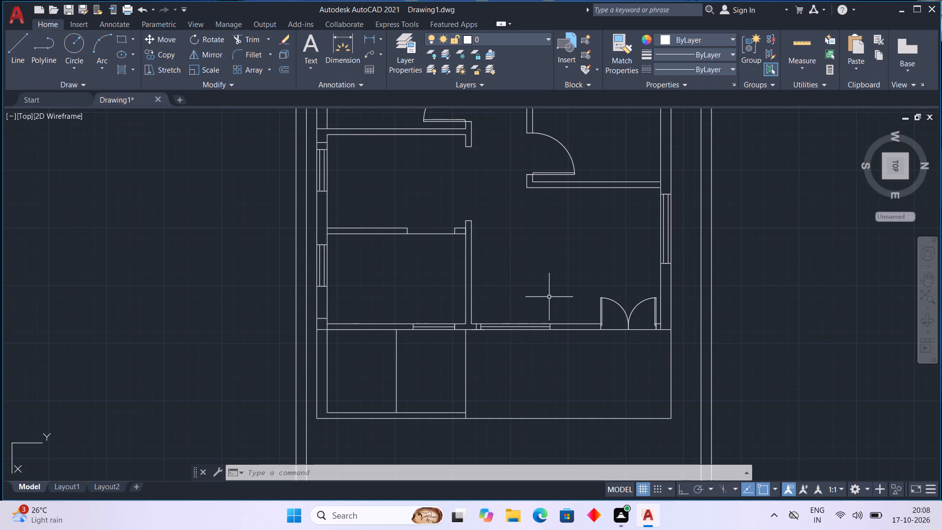
scroll(549, 295, "down", 1)
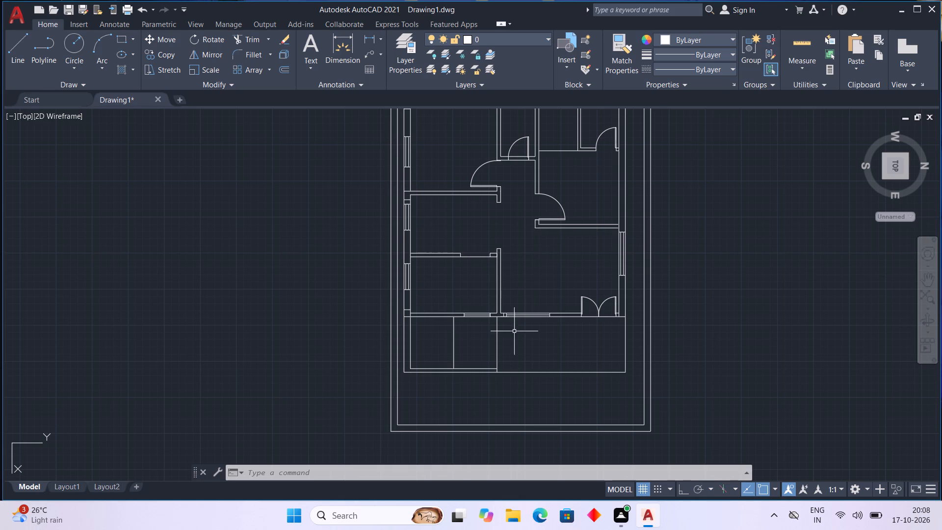
scroll(526, 303, "down", 1)
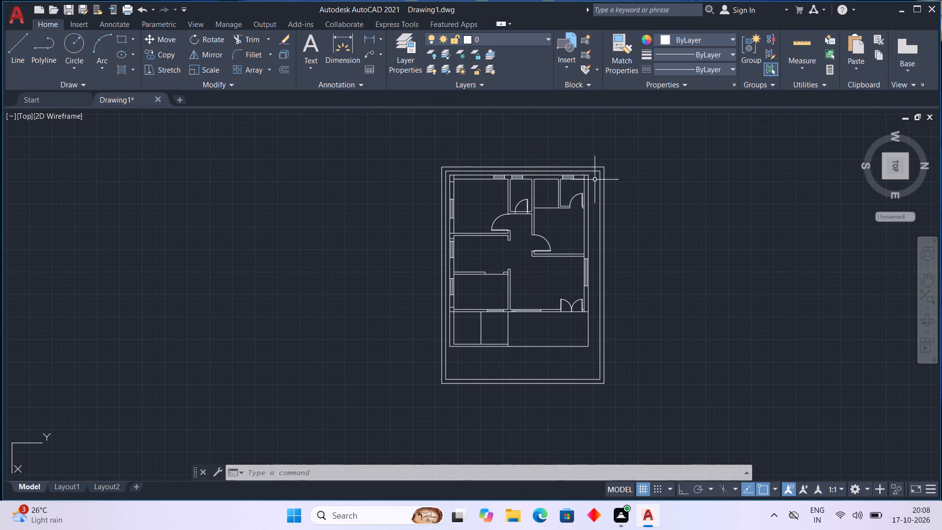
scroll(595, 179, "up", 1)
scroll(488, 198, "up", 1)
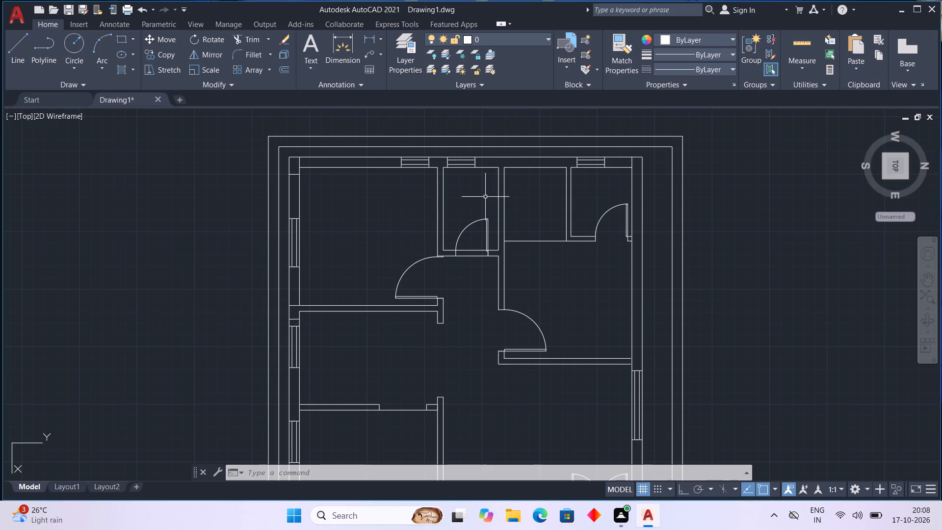
scroll(485, 197, "down", 2)
scroll(483, 213, "up", 2)
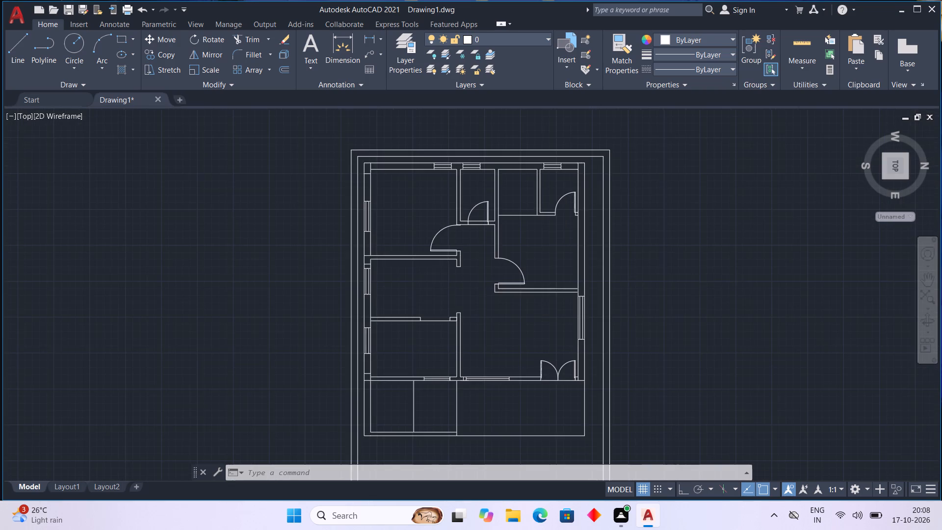
scroll(478, 266, "down", 1)
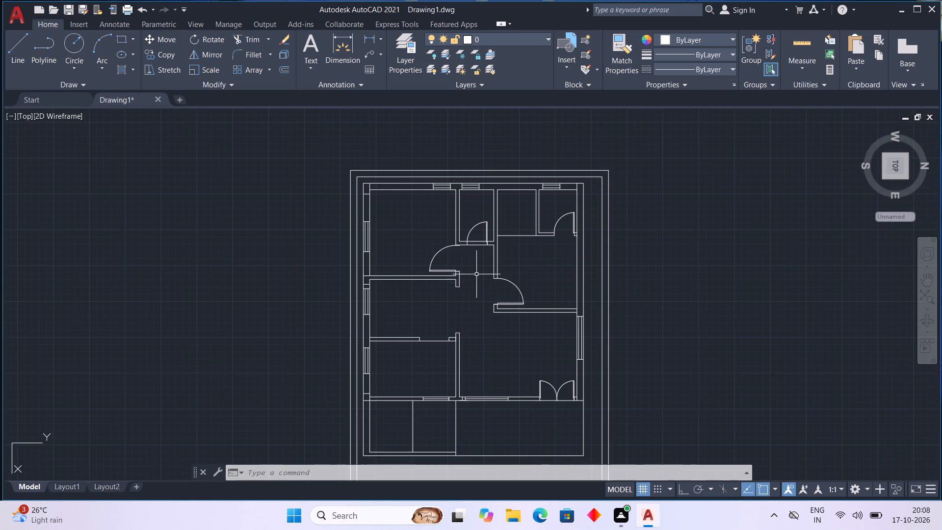
scroll(381, 269, "up", 2)
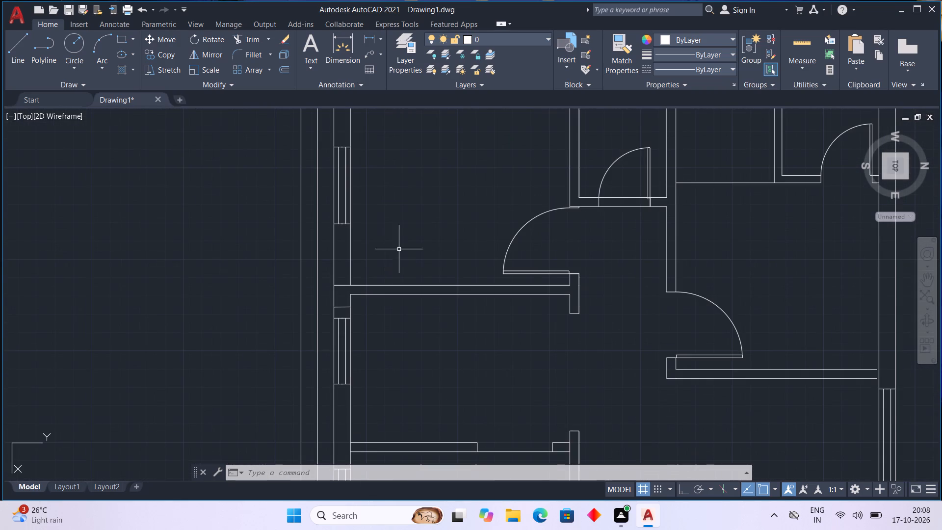
scroll(404, 247, "down", 1)
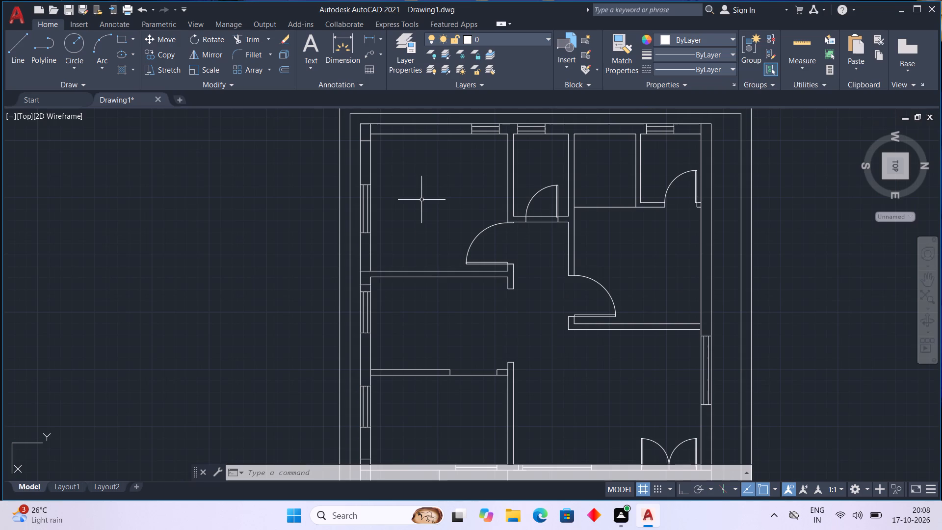
Offset the inner line of the stair bay's front wall 3' toward the house to divide the bay into two flights.
scroll(433, 350, "up", 1)
scroll(433, 350, "down", 3)
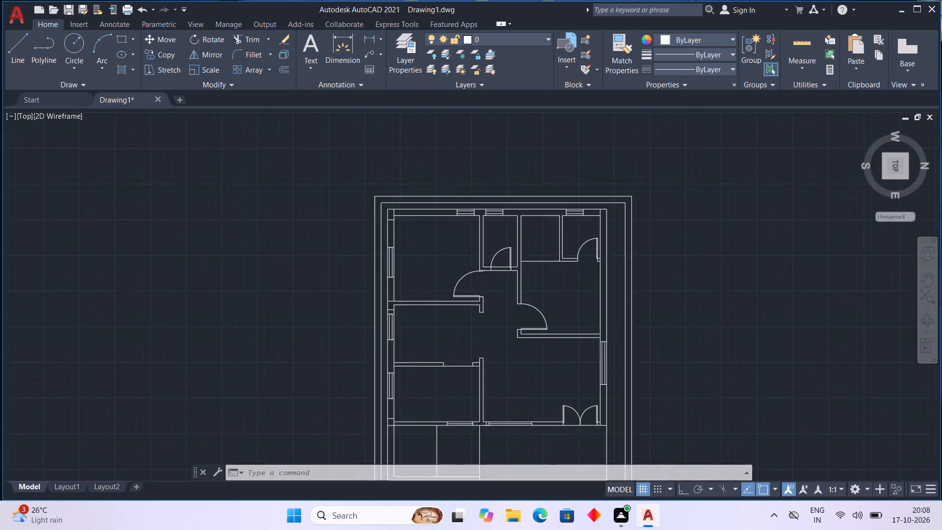
scroll(443, 443, "up", 3)
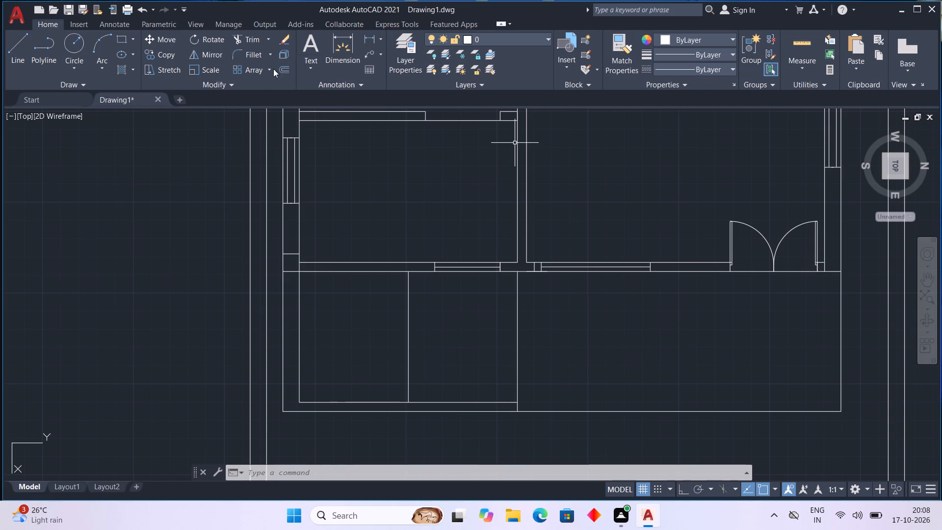
left_click(286, 67)
key("space")
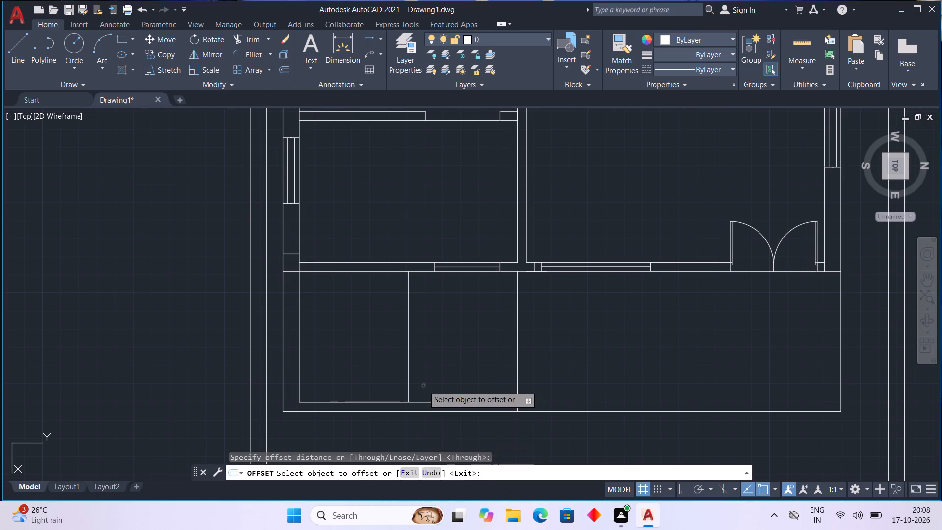
left_click(423, 403)
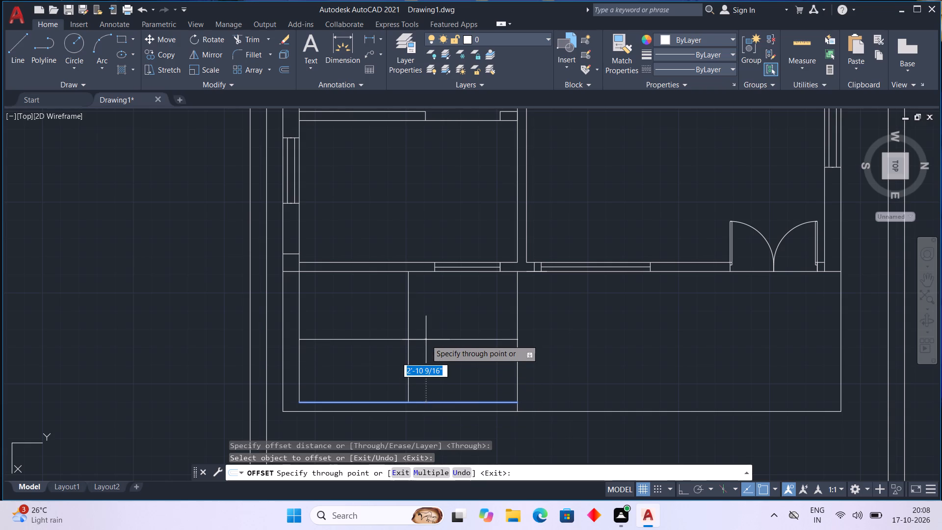
type("3'")
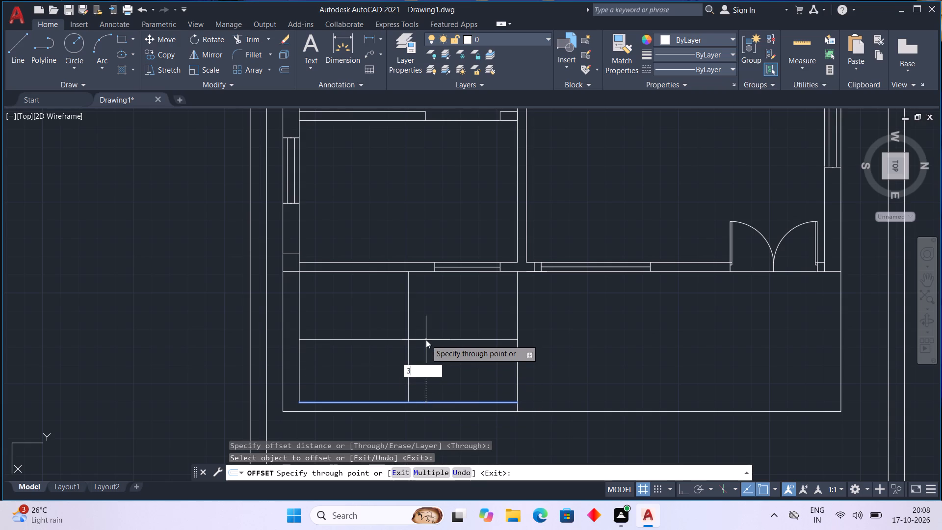
key("Return")
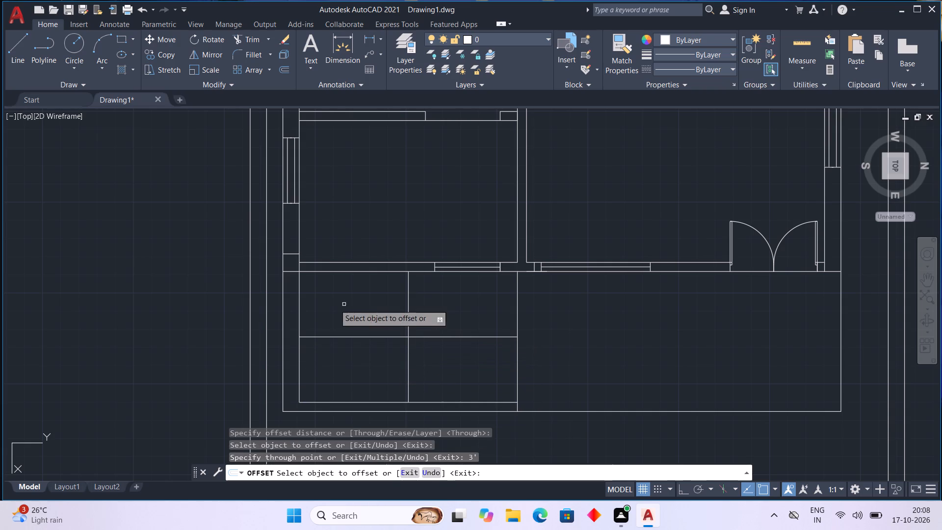
Offset the stair bay's central cross line in four successive 1' steps toward the open porch as tread lines.
left_click(408, 311)
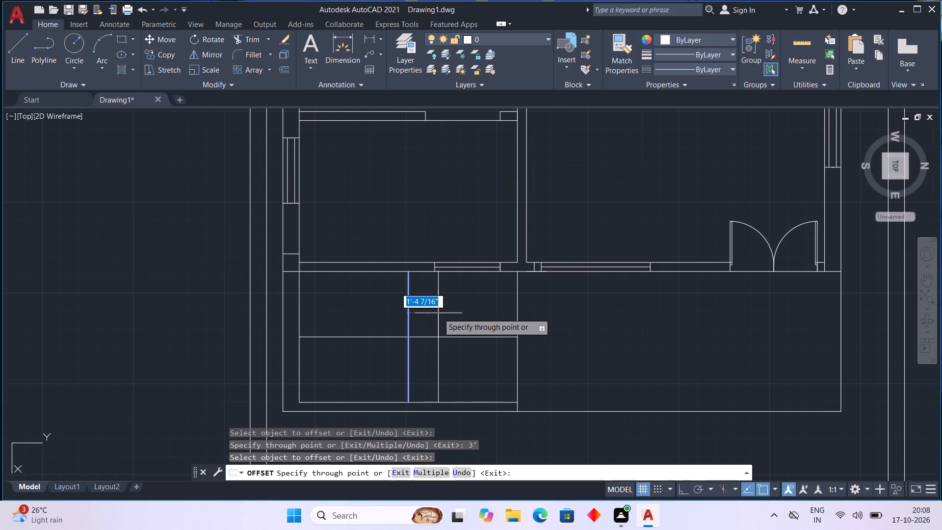
type("1'")
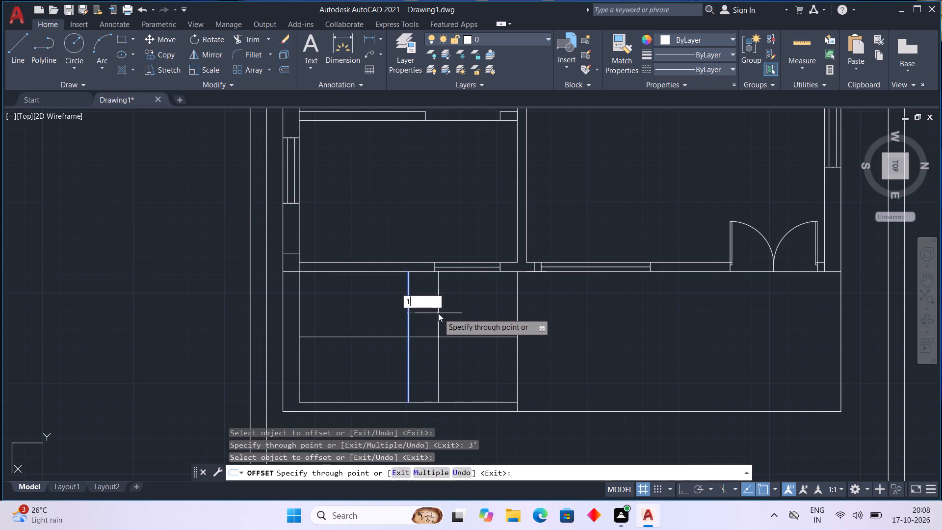
key("Return")
left_click(431, 317)
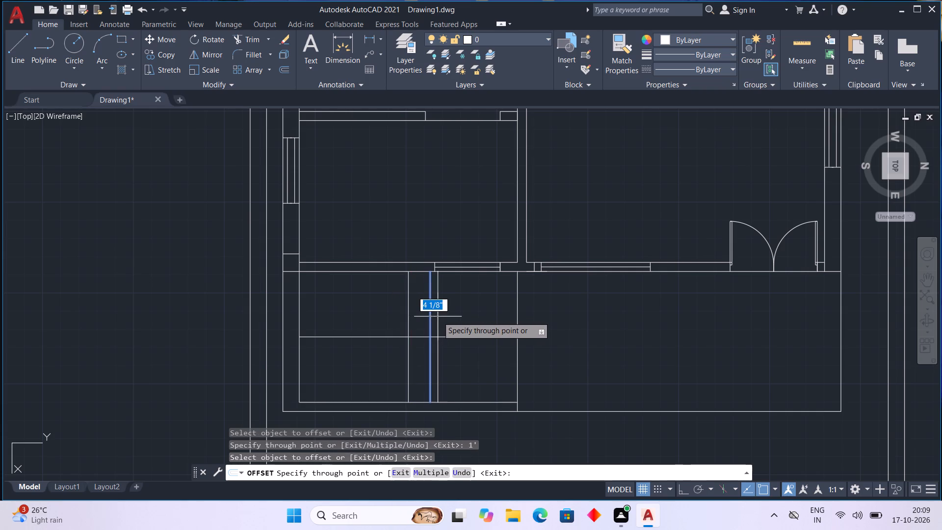
type("1'")
key("Return")
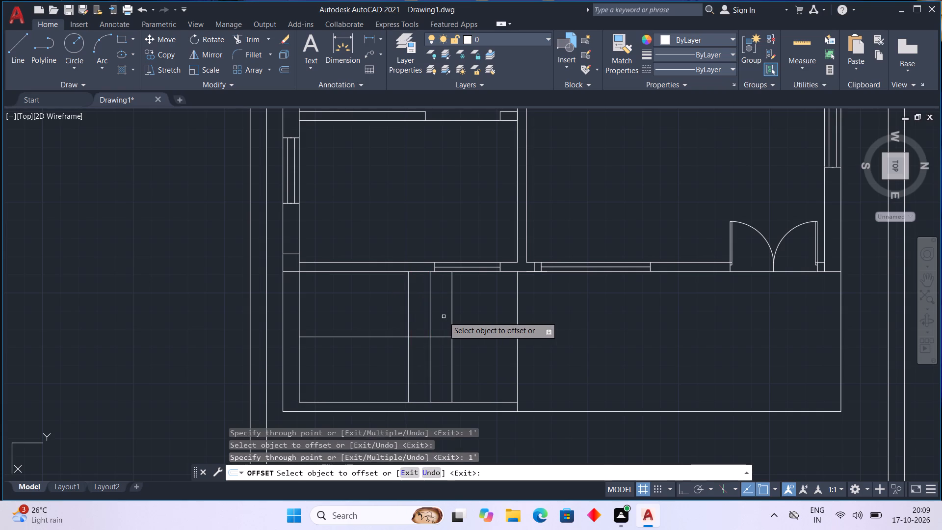
left_click(450, 317)
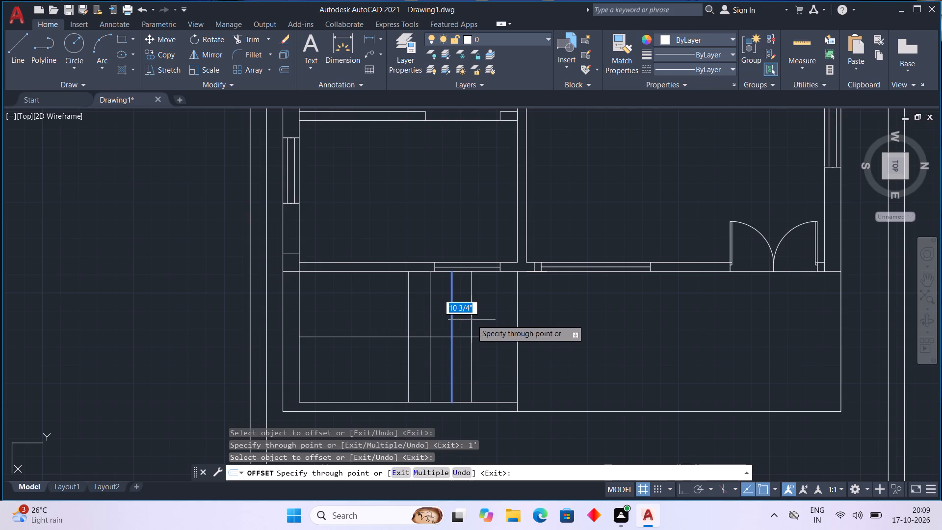
type("1'")
key("Return")
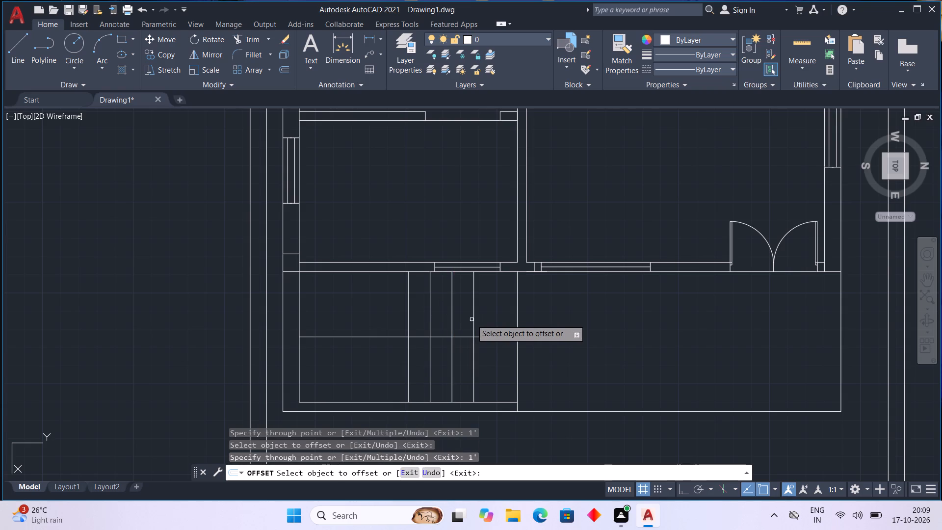
left_click(475, 320)
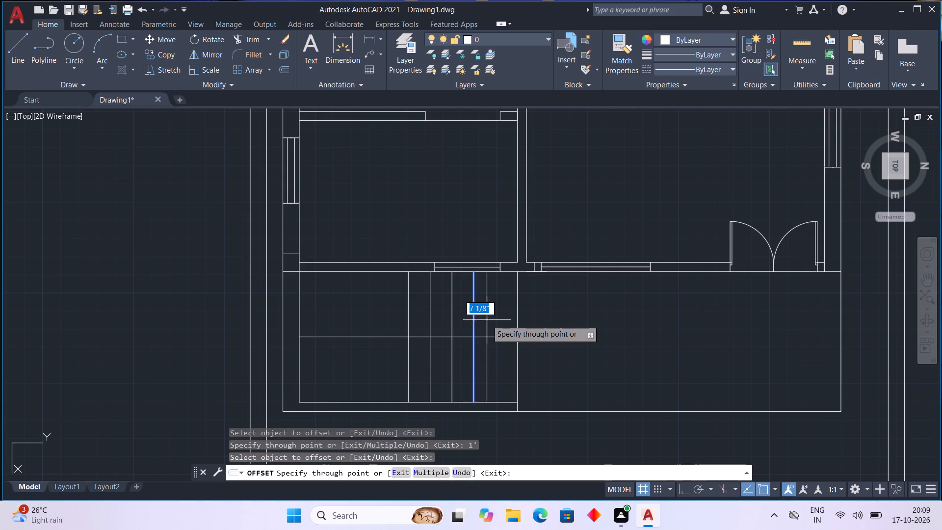
type("1'")
key("Return")
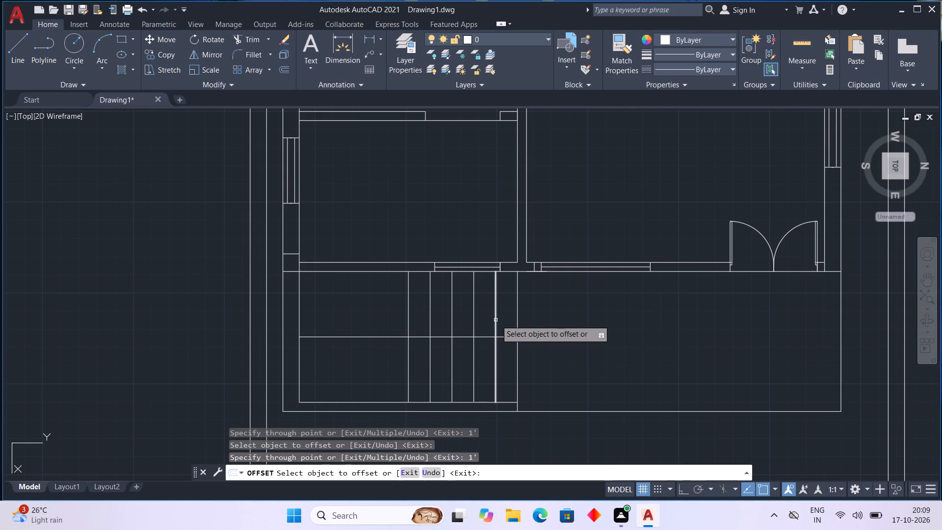
Offset the central tread line in two successive 1' steps toward the outer side wall.
left_click(409, 318)
type("1'")
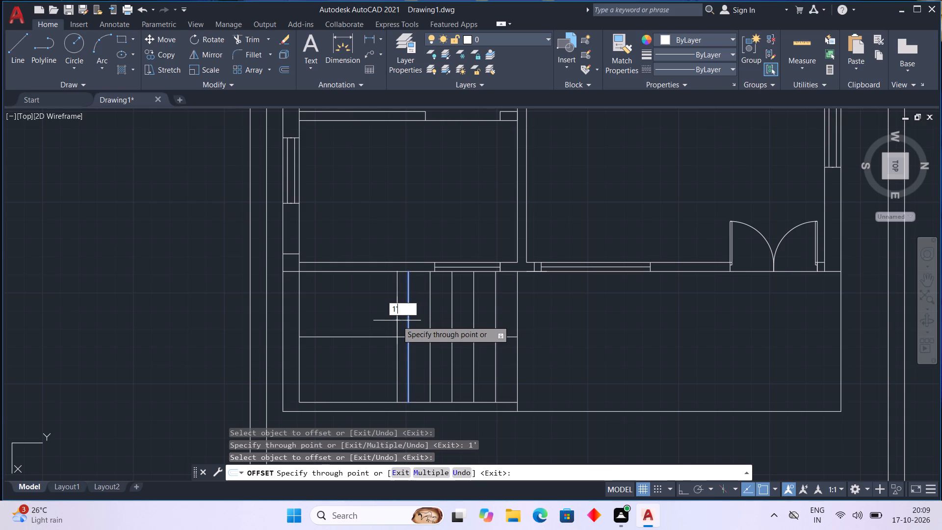
key("Return")
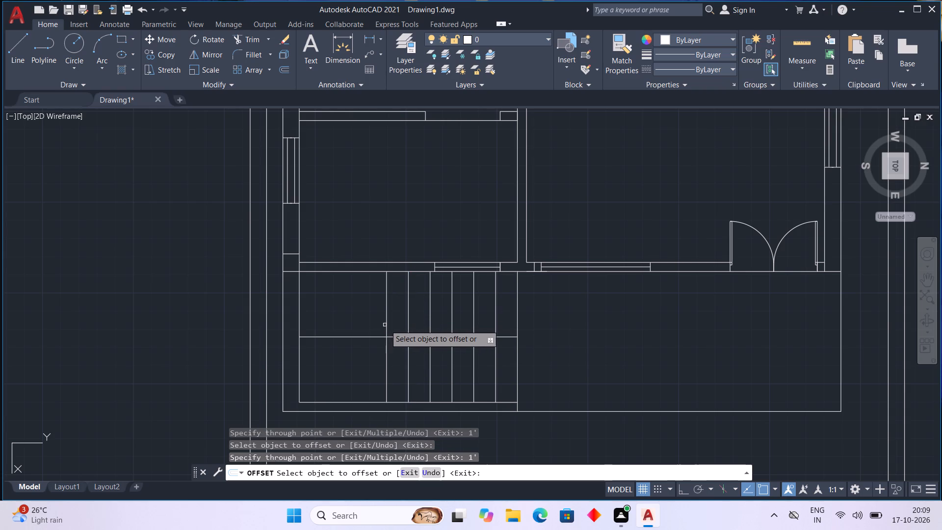
left_click(385, 325)
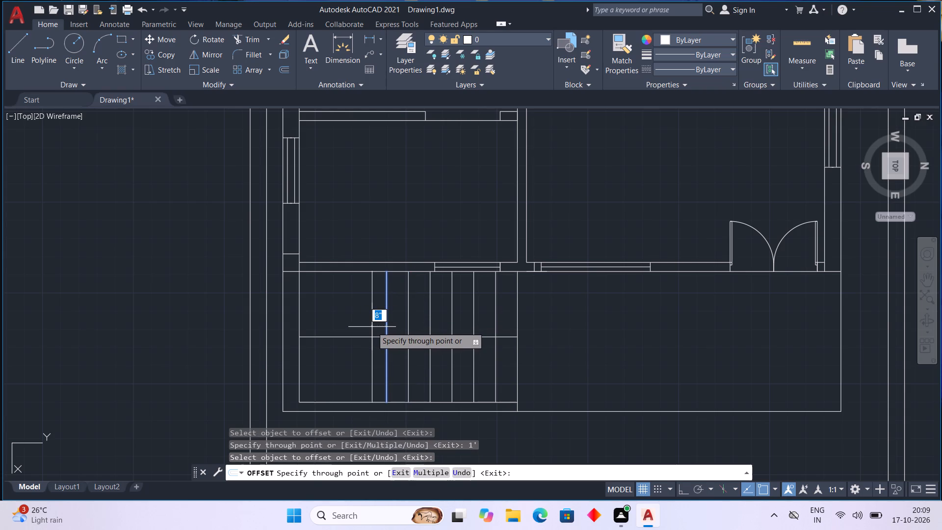
key("1")
key("apostrophe")
key("Return")
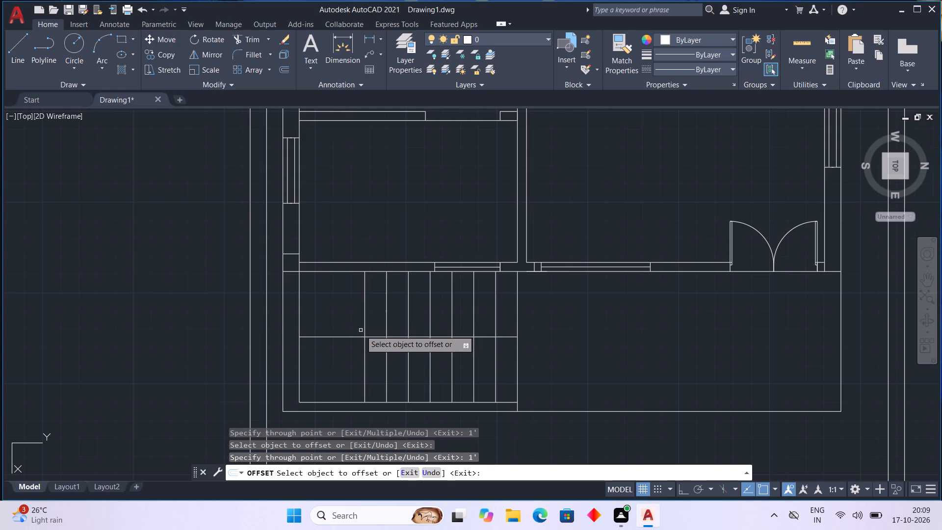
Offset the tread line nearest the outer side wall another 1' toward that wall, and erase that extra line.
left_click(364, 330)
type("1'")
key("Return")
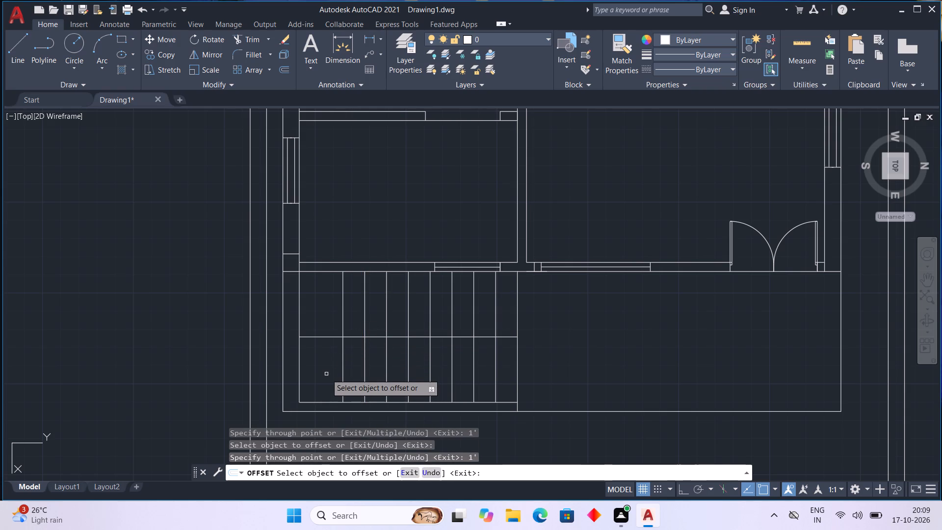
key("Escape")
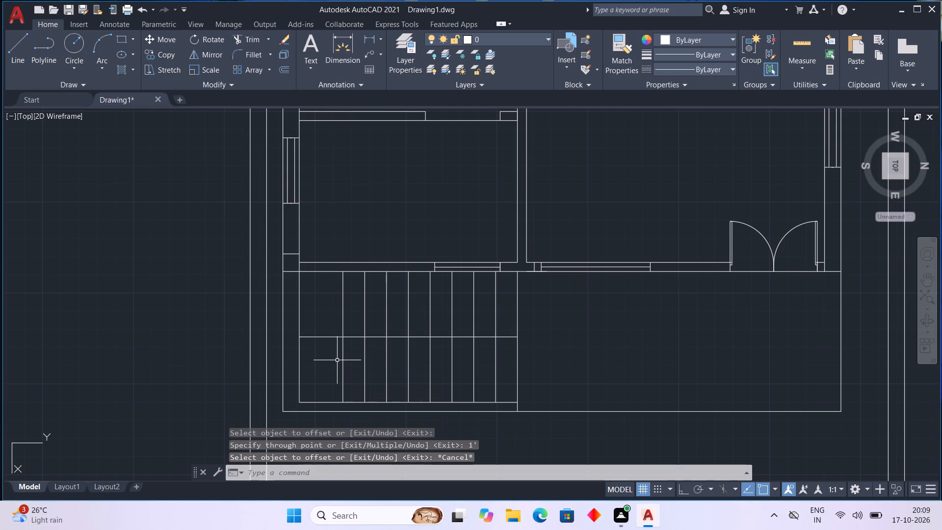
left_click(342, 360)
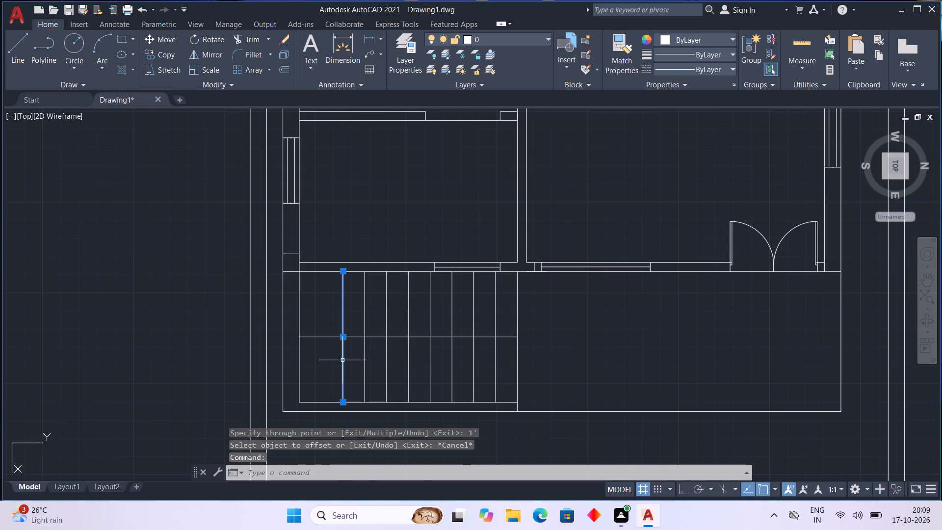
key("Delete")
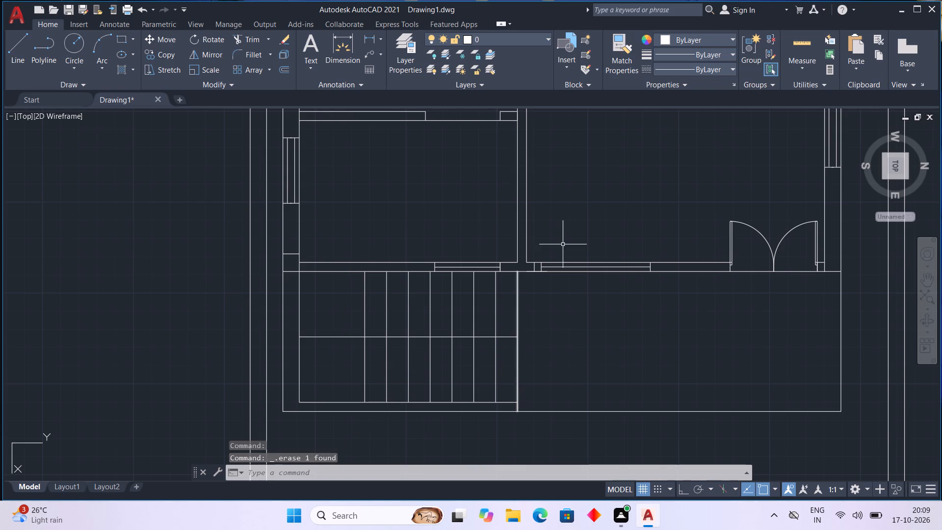
Trim the line between stair bay and porch along the flight next to the house wall.
left_click(242, 36)
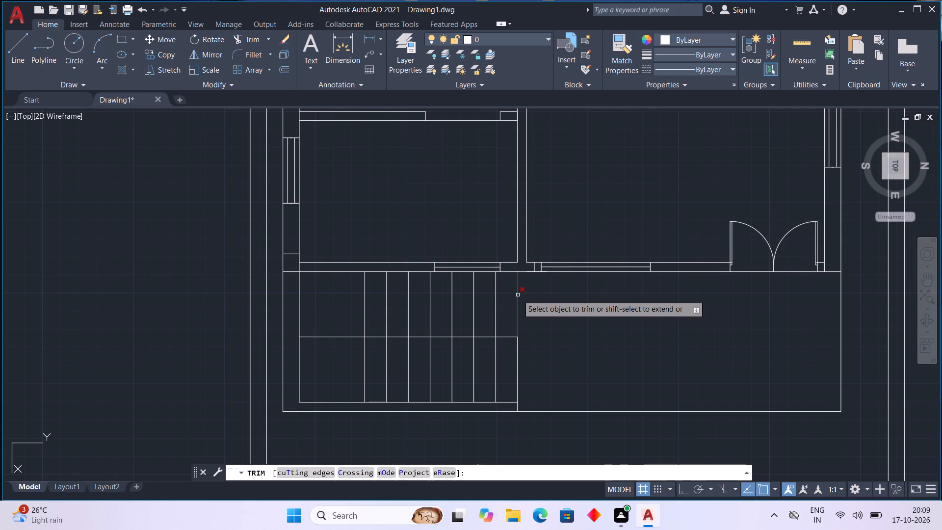
left_click(518, 295)
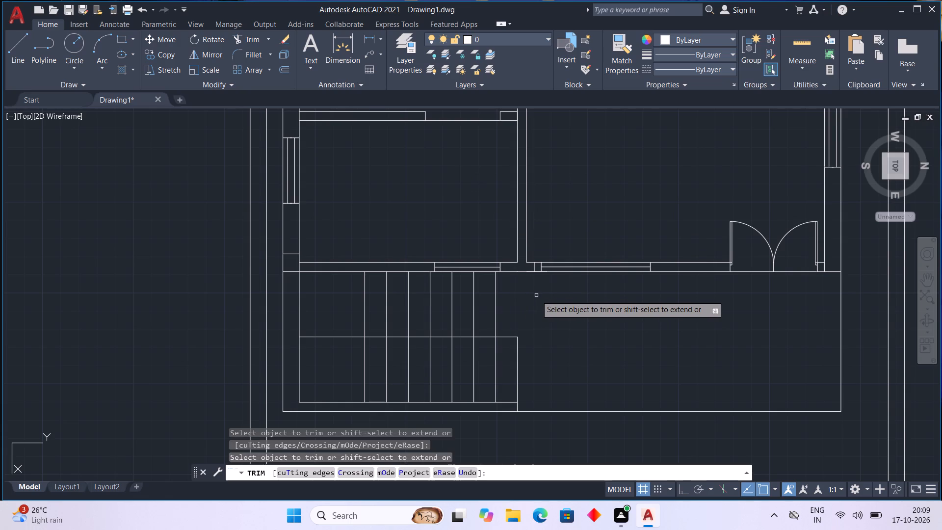
key("Escape")
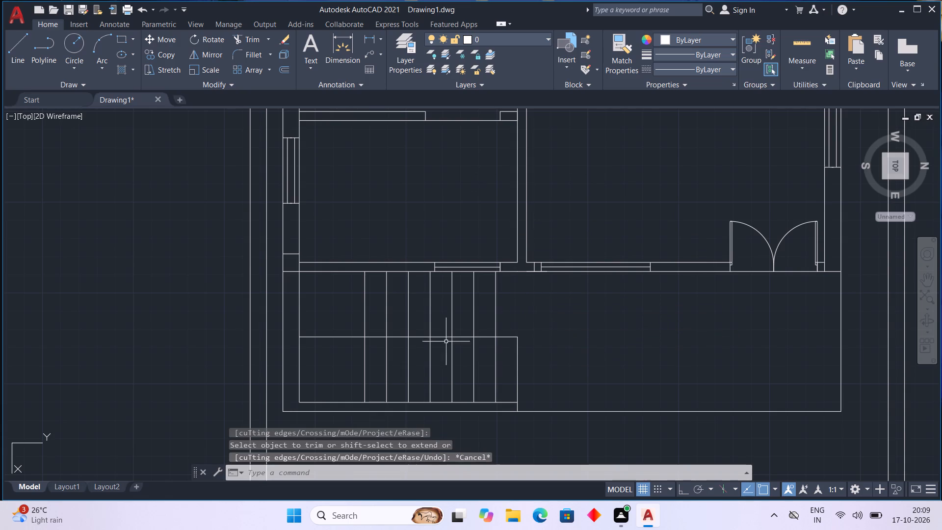
With object snap off and polar tracking on, draw a U-shaped walking line about 8'-9" along the front flight, across the landing, and about 6'-7" back.
left_click(20, 43)
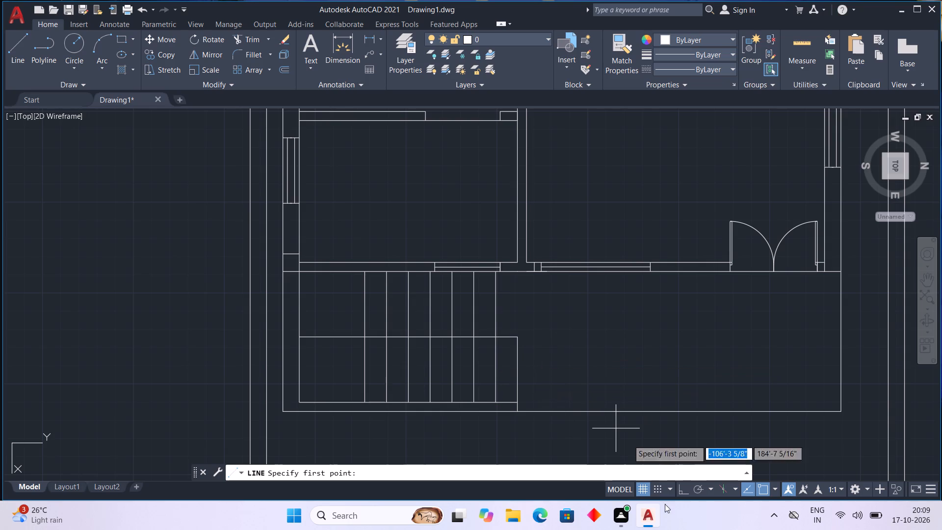
left_click(759, 488)
left_click(702, 486)
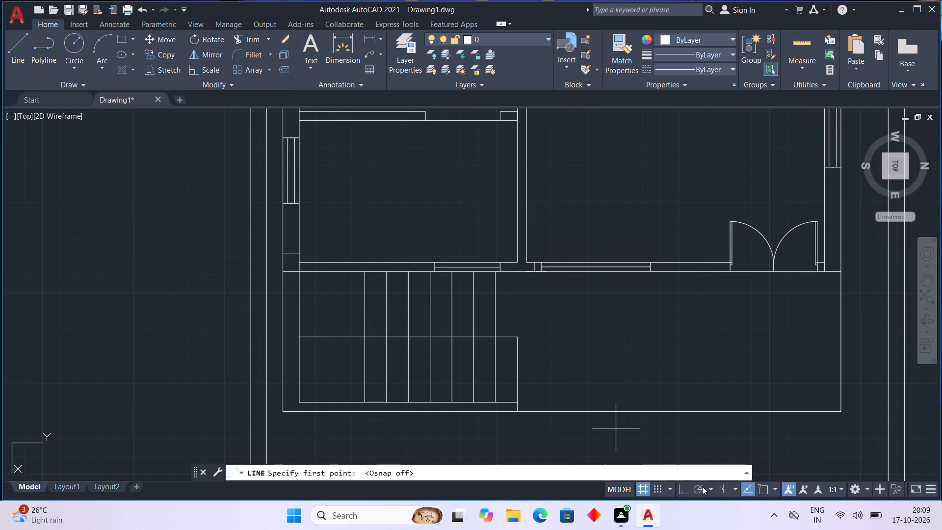
left_click(24, 54)
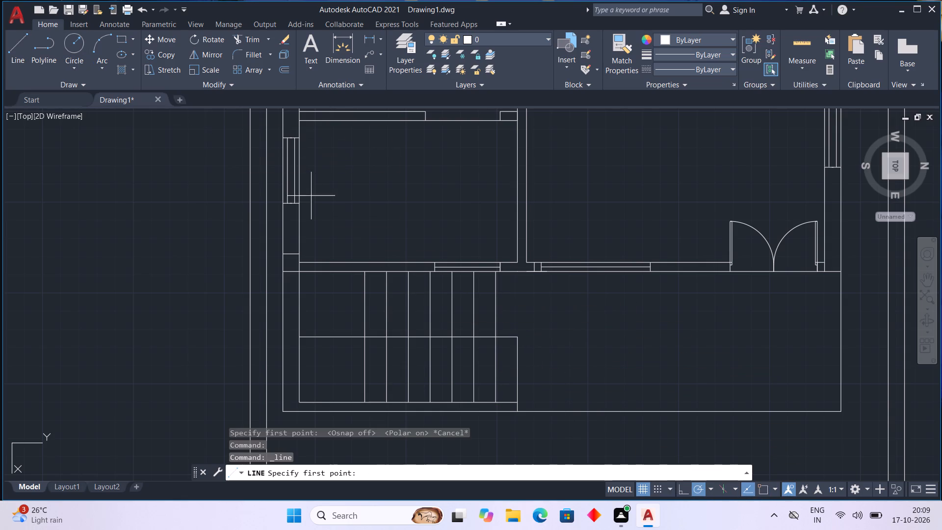
left_click(523, 367)
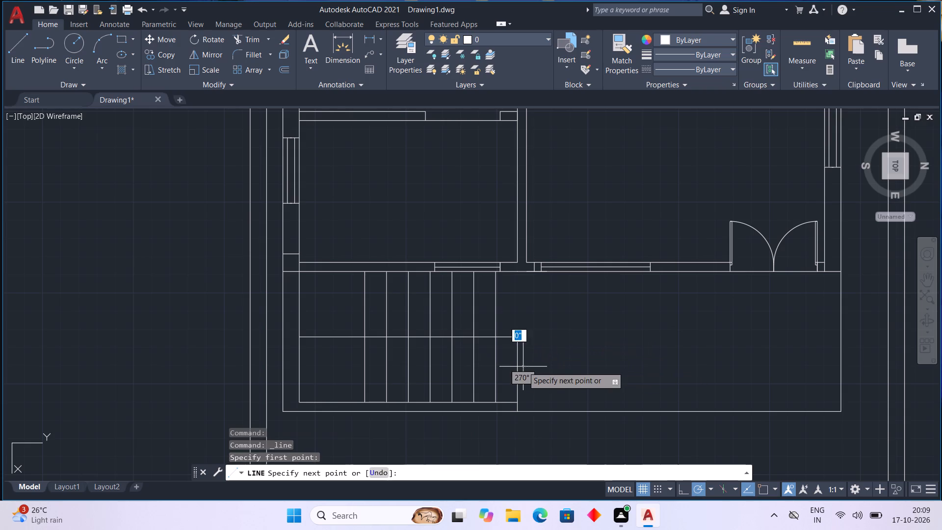
left_click(334, 363)
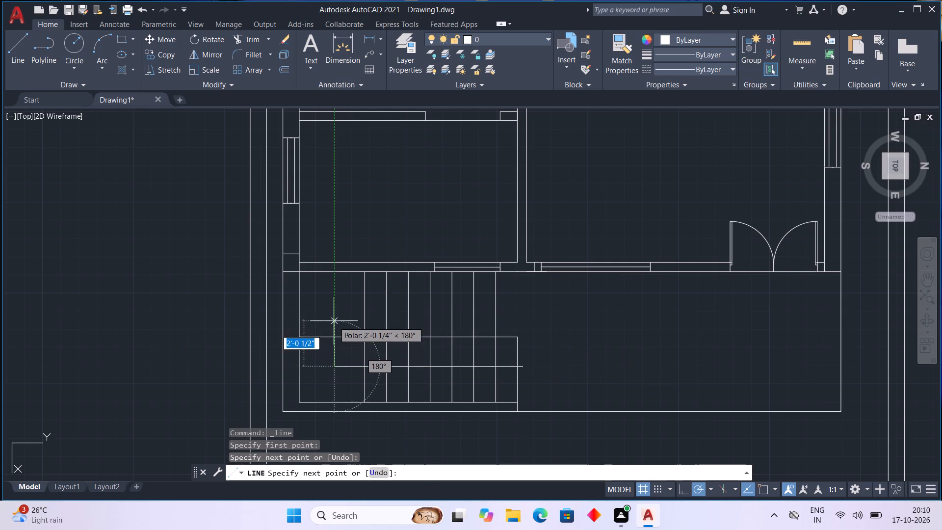
left_click(334, 305)
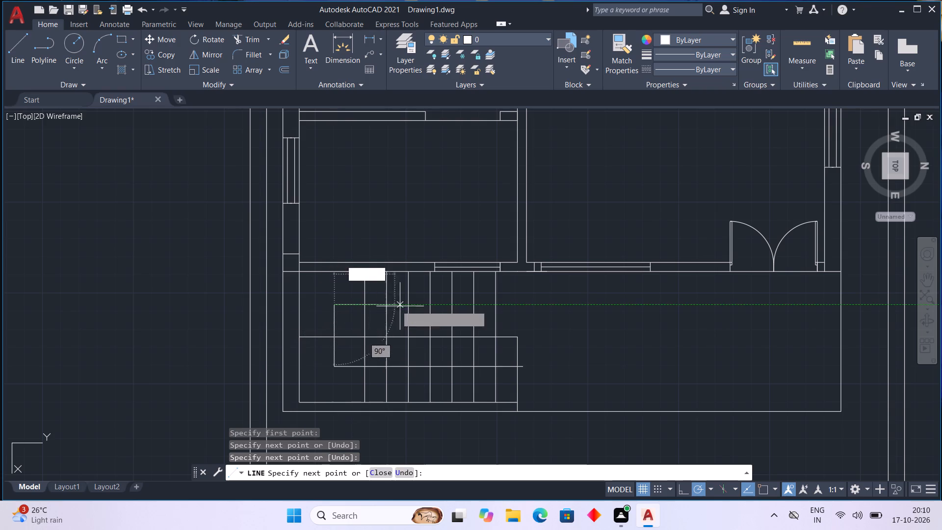
left_click(478, 307)
key("Escape")
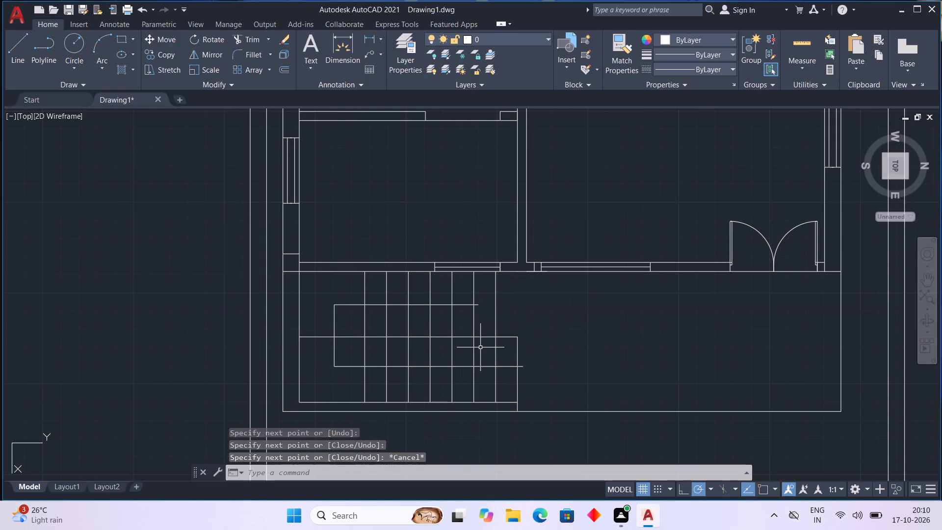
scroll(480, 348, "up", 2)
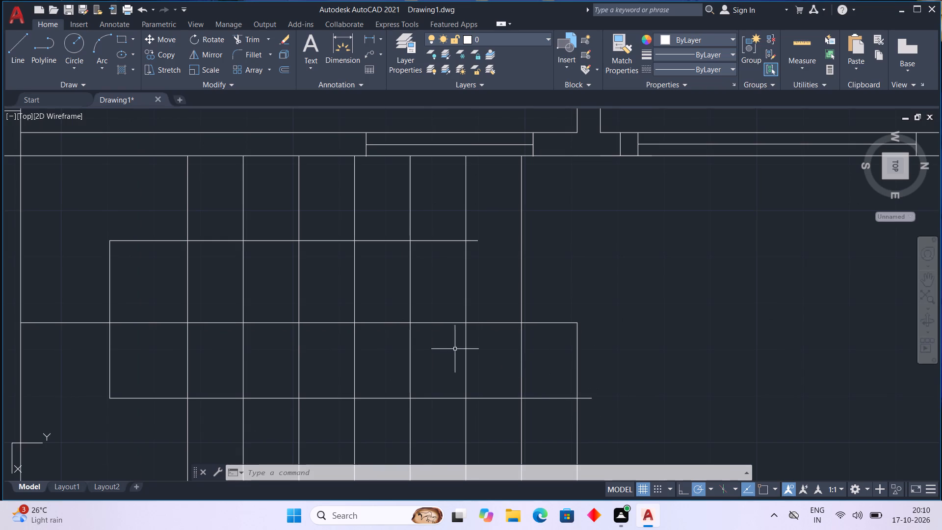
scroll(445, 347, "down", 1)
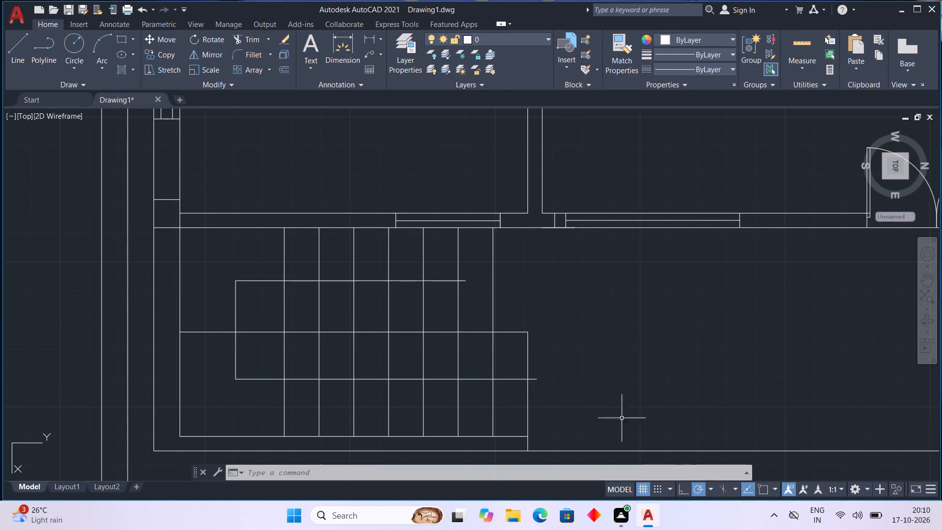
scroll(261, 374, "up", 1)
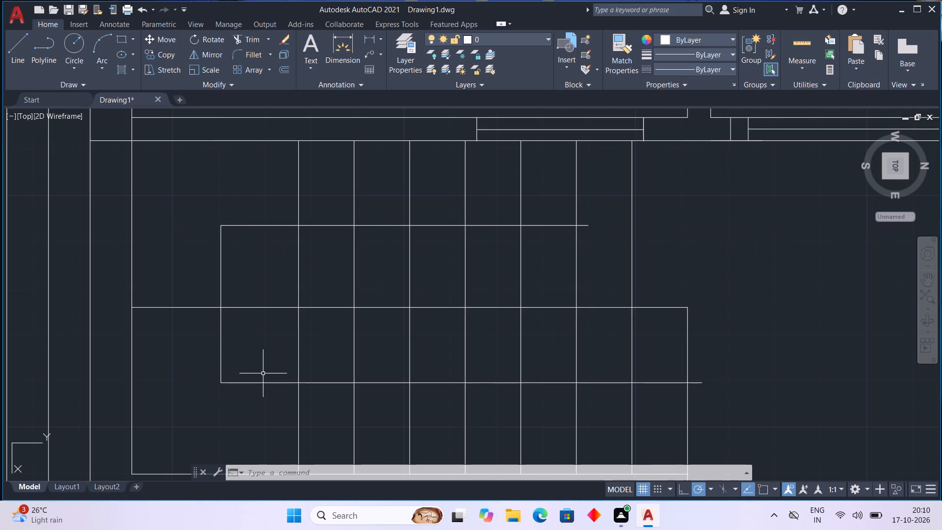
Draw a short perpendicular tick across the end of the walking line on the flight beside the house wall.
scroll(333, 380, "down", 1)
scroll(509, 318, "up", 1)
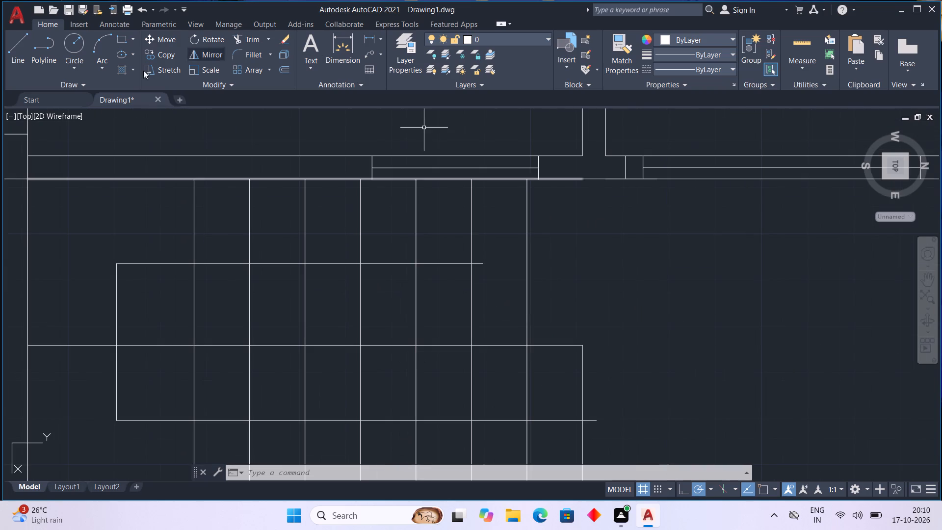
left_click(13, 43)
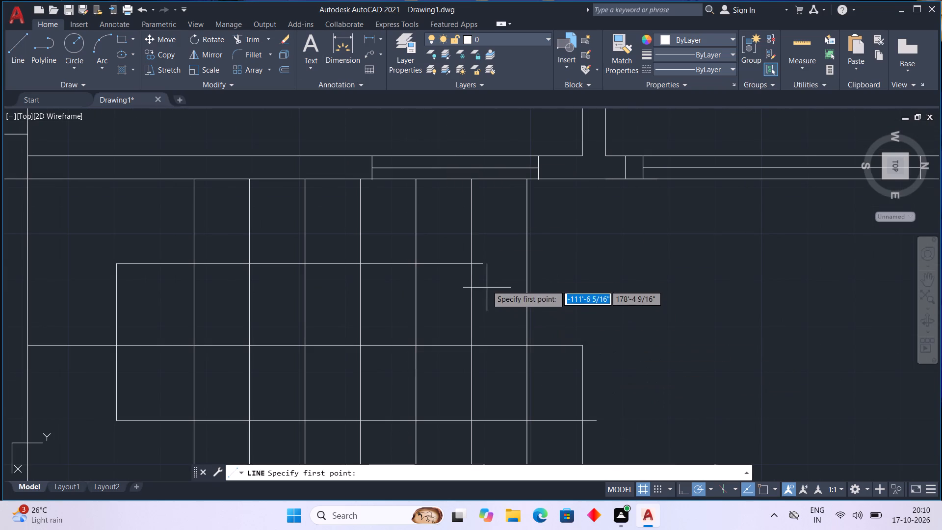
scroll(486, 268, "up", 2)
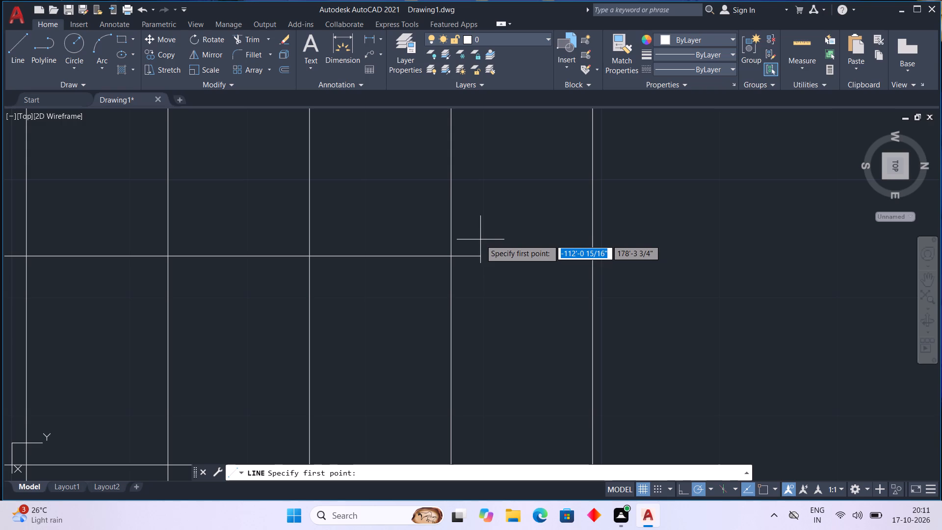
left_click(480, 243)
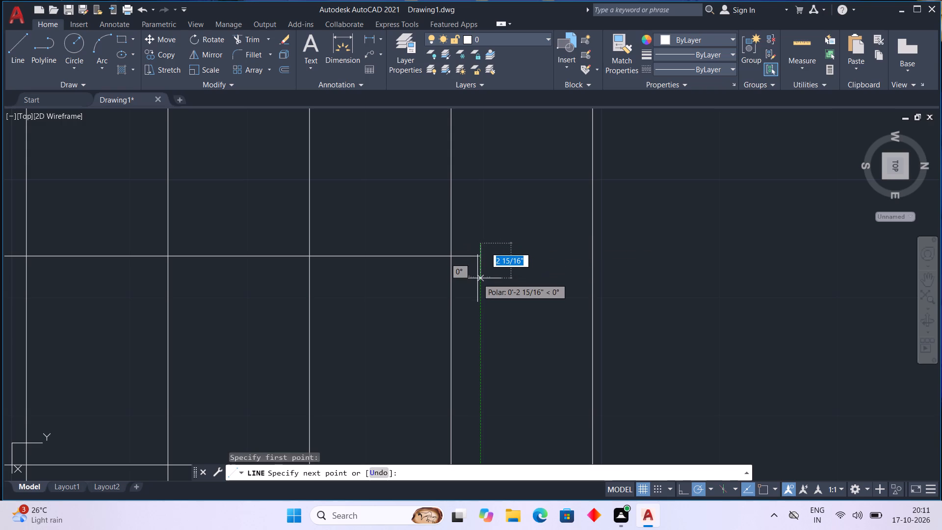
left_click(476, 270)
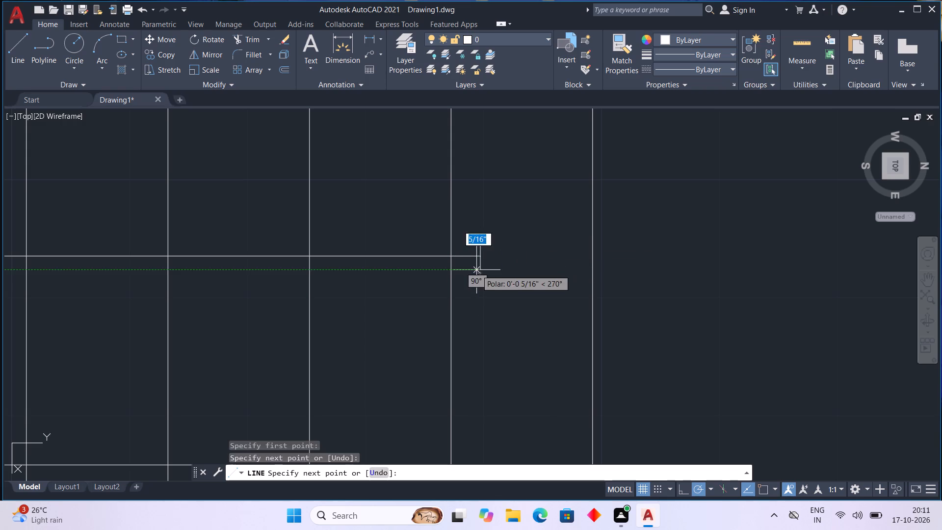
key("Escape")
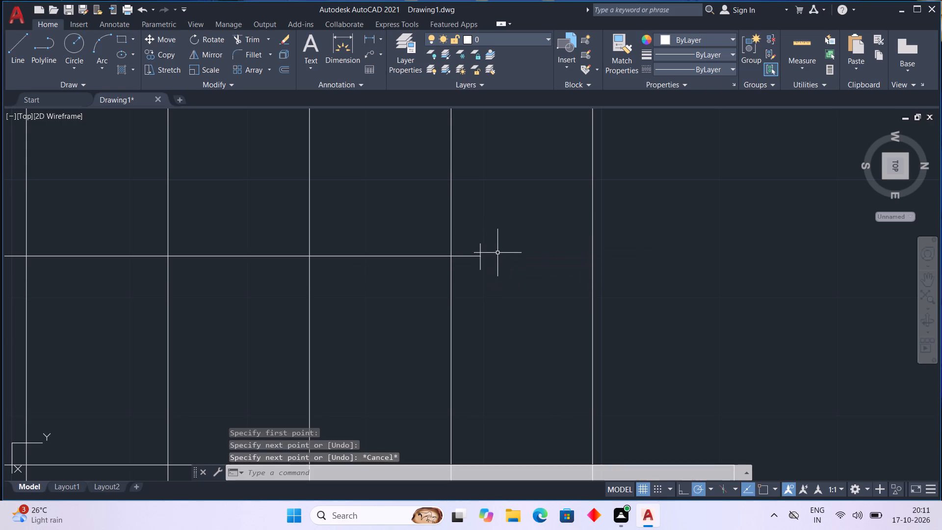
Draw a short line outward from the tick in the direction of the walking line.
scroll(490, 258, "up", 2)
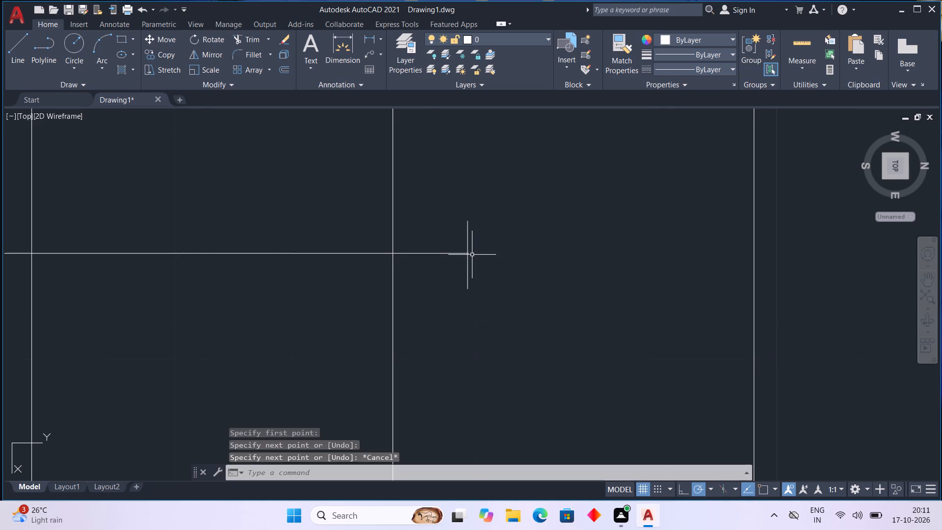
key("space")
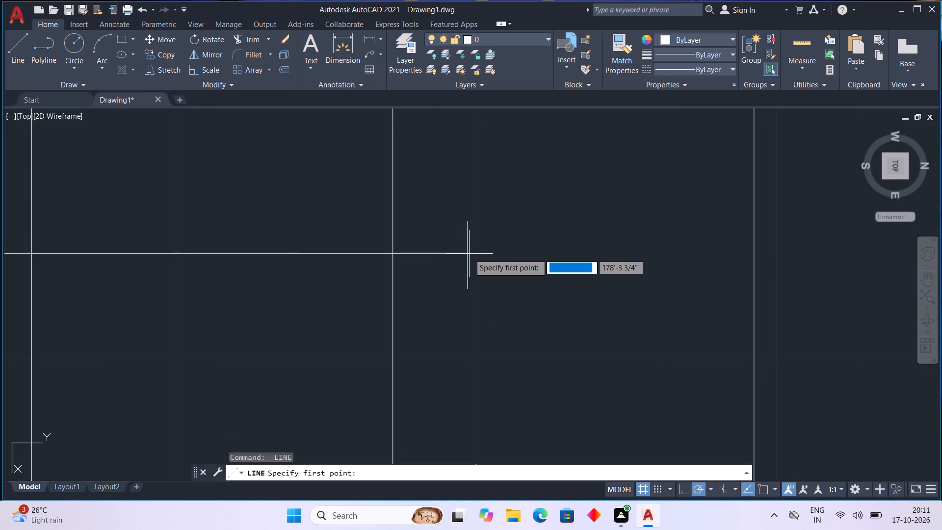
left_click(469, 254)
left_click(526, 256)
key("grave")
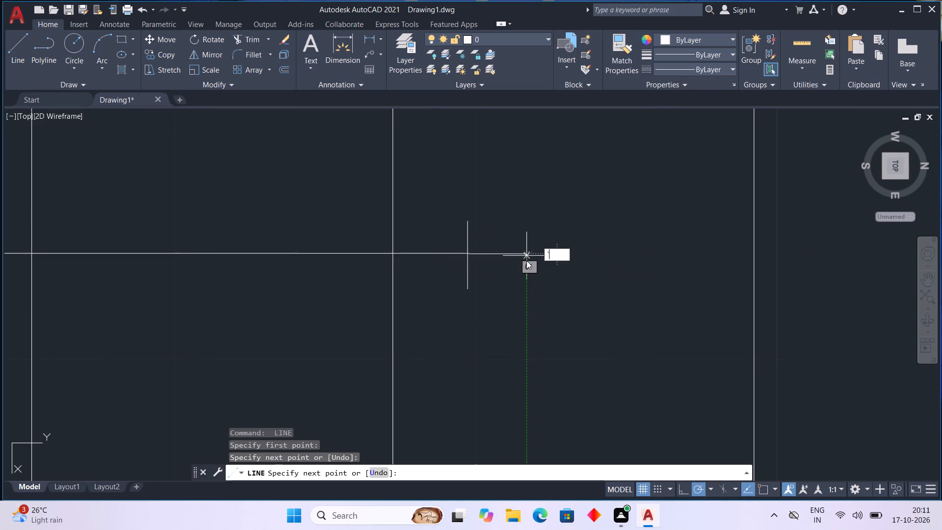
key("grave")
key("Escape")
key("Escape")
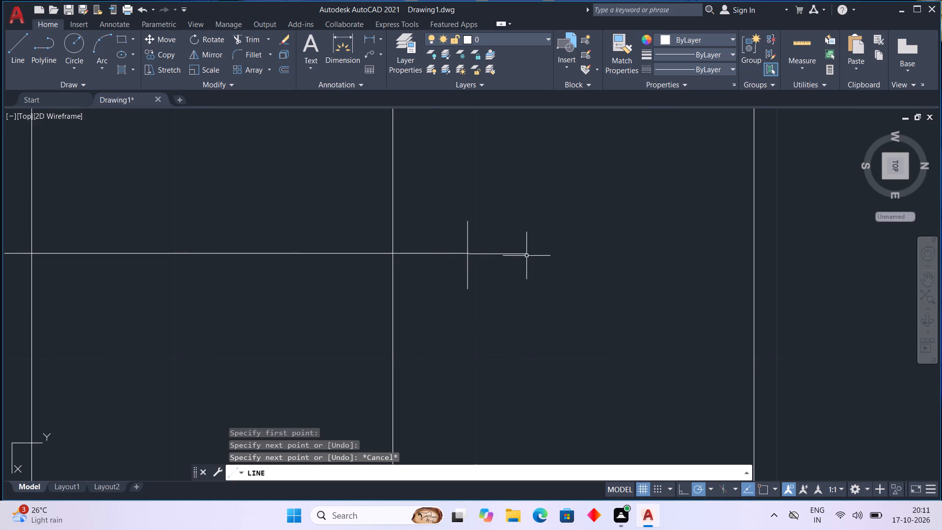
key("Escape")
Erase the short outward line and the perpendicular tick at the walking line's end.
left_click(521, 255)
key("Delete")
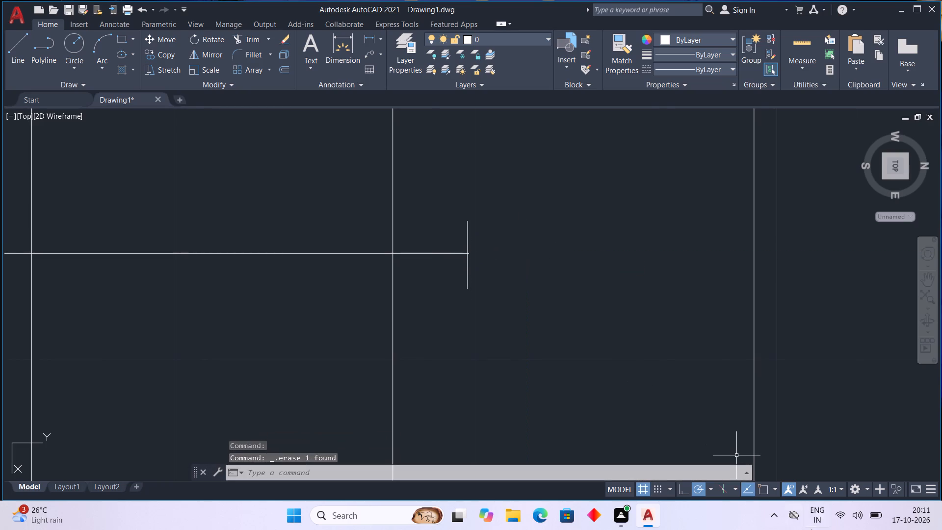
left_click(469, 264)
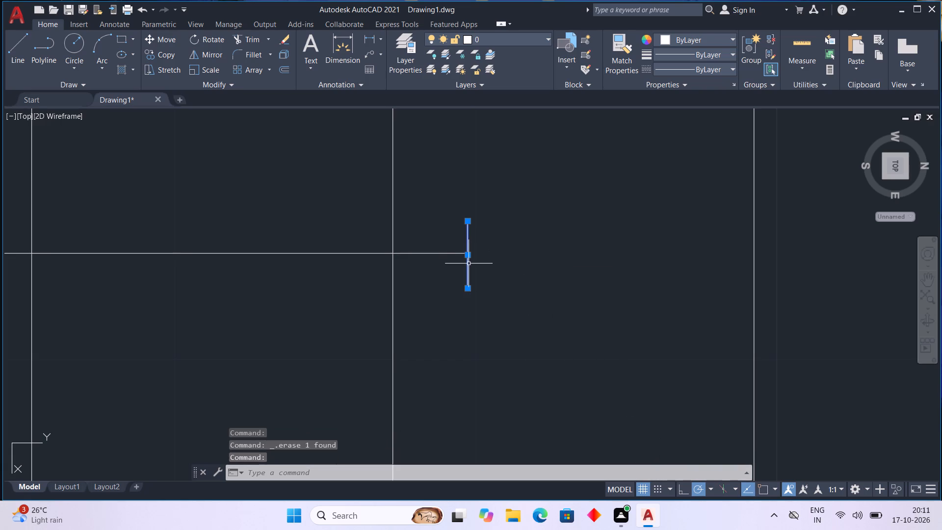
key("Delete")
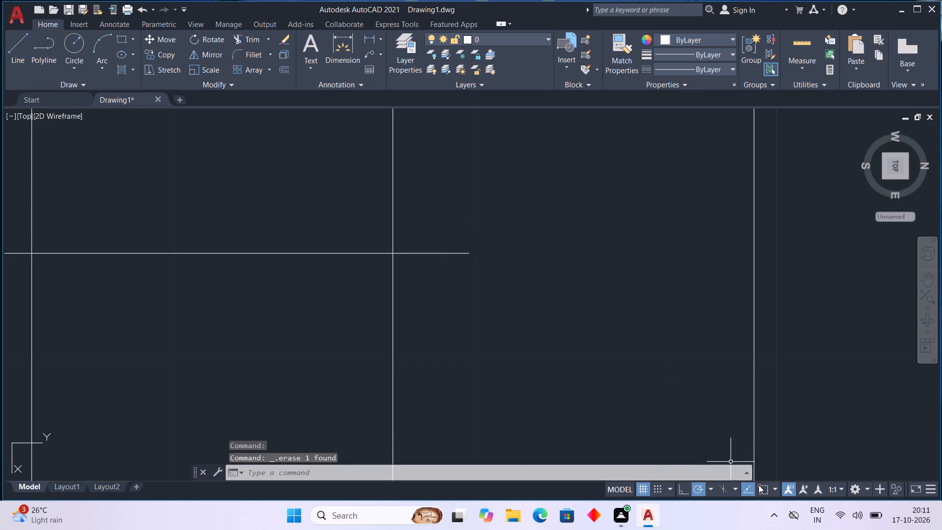
With object snap and ortho on, add a line about 1 9/16" long from the walking line's end on the house-wall flight.
left_click(759, 487)
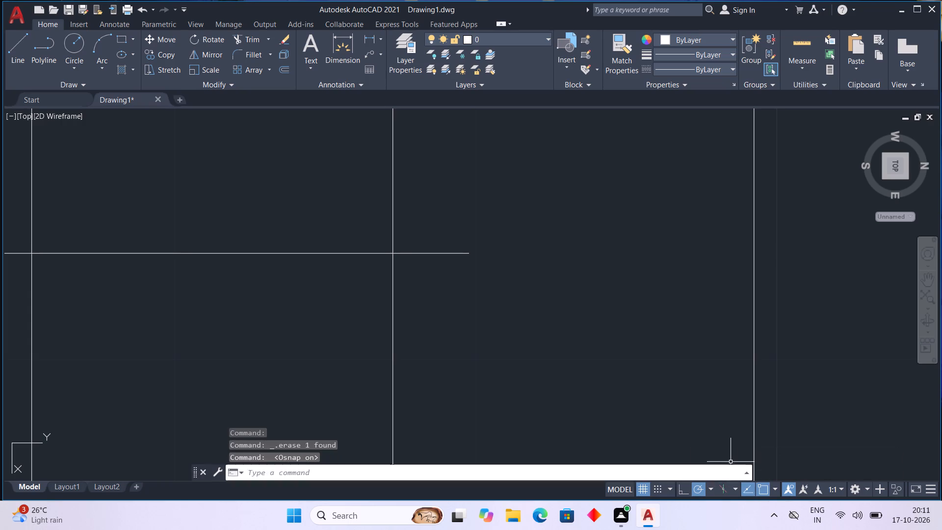
key("space")
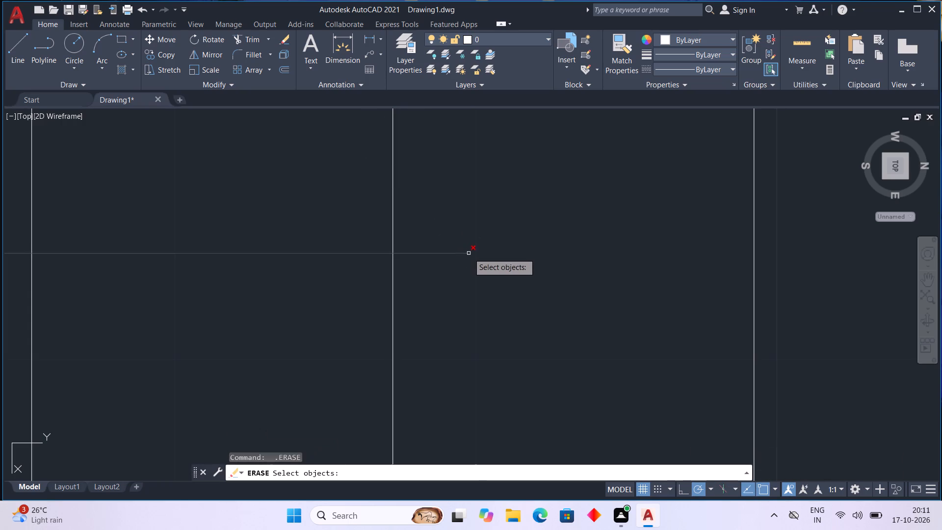
left_click(696, 489)
left_click(688, 488)
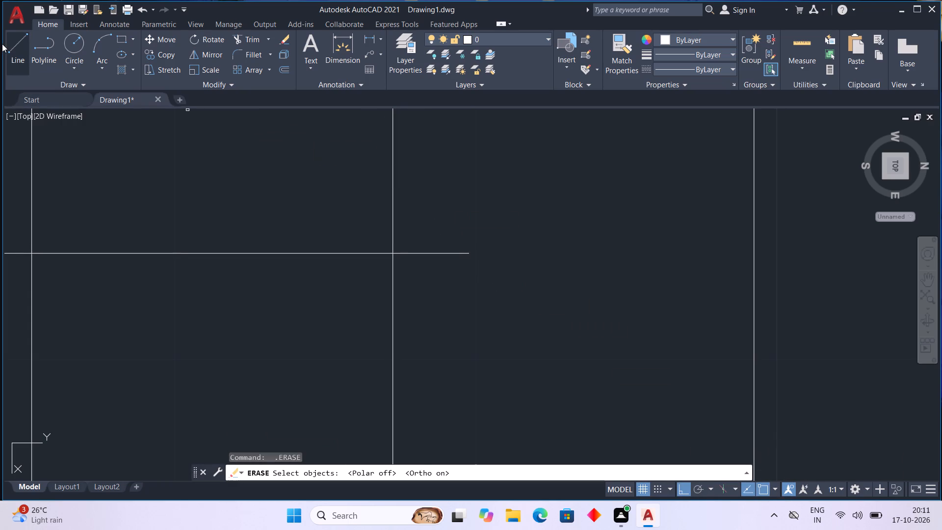
left_click(13, 52)
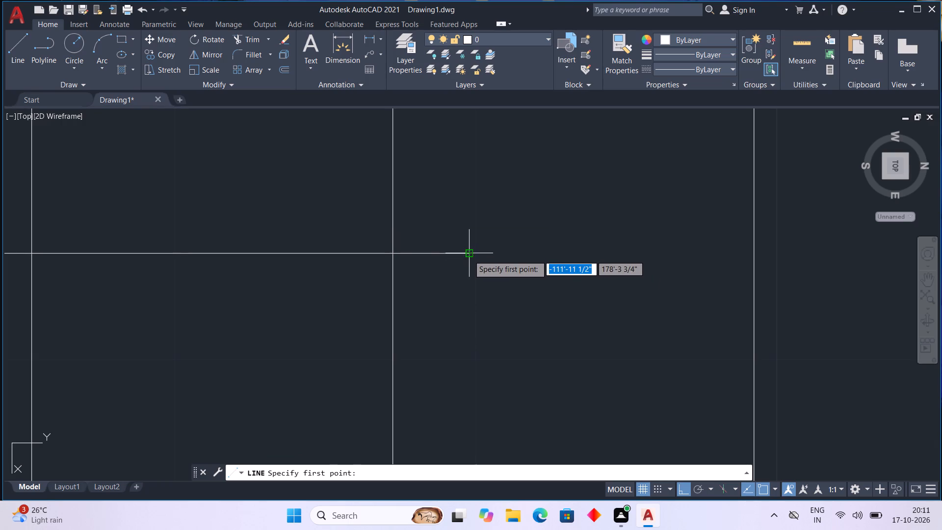
left_click(469, 255)
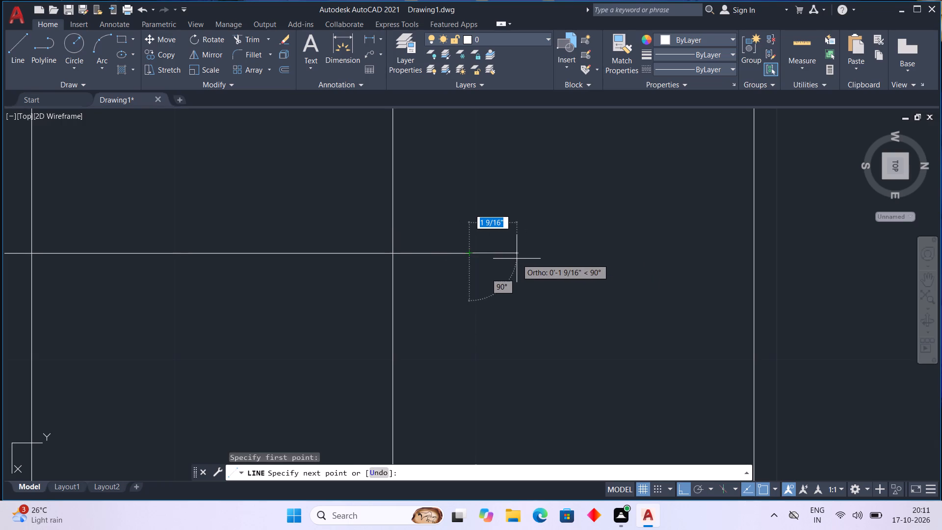
left_click(517, 259)
key("Escape")
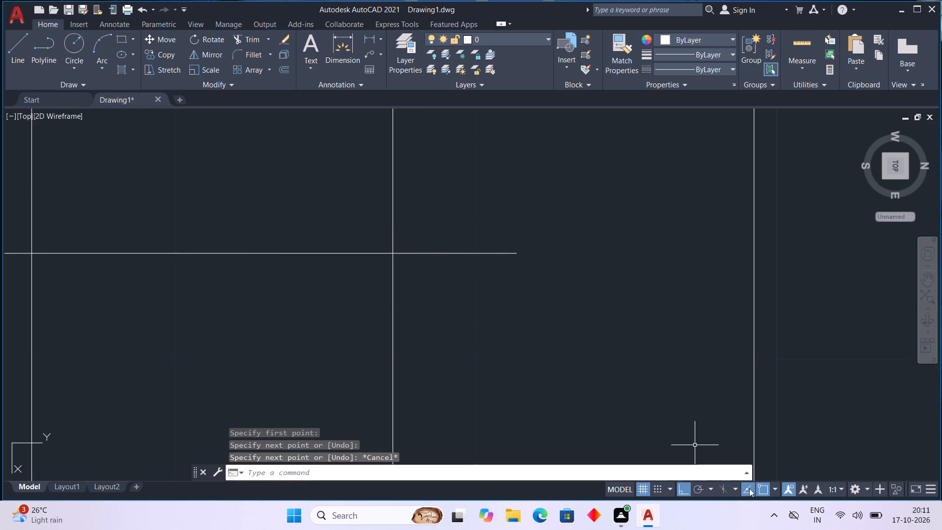
Turn ortho and object snap off and polar tracking on.
left_click(678, 489)
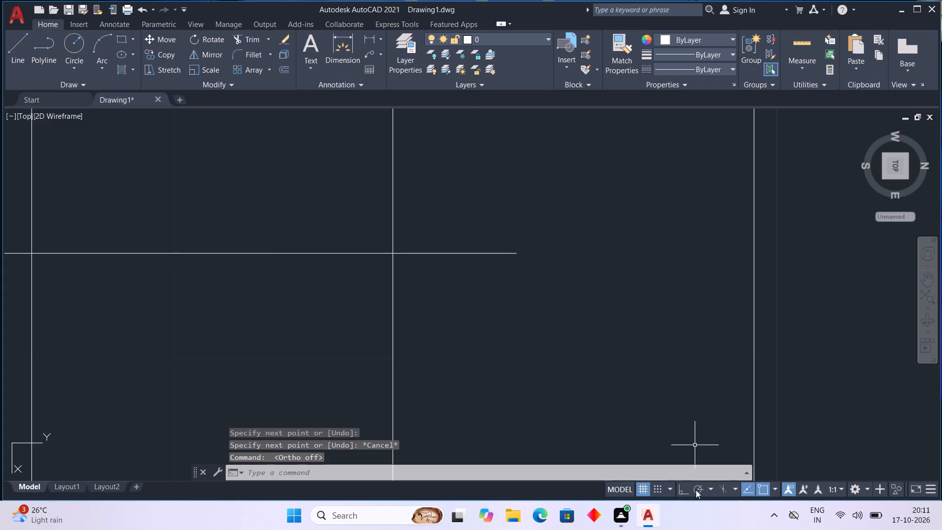
left_click(703, 491)
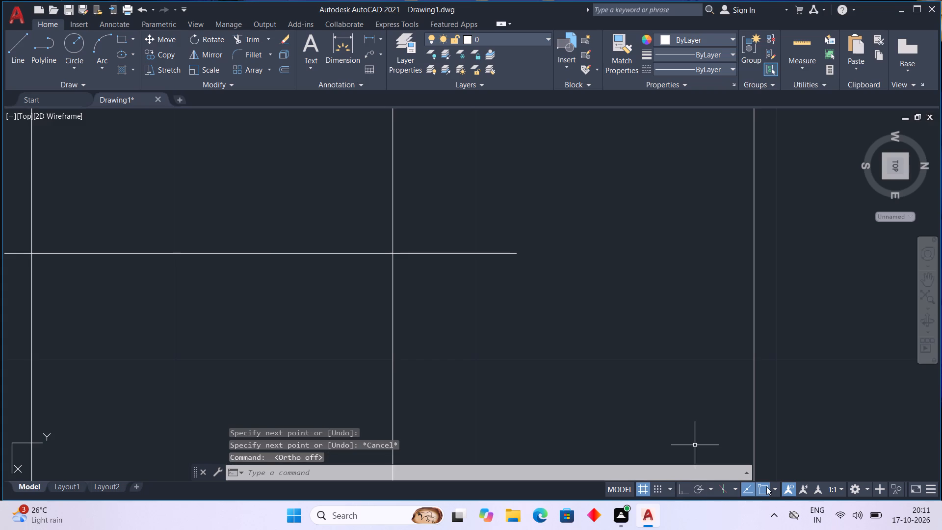
left_click(766, 486)
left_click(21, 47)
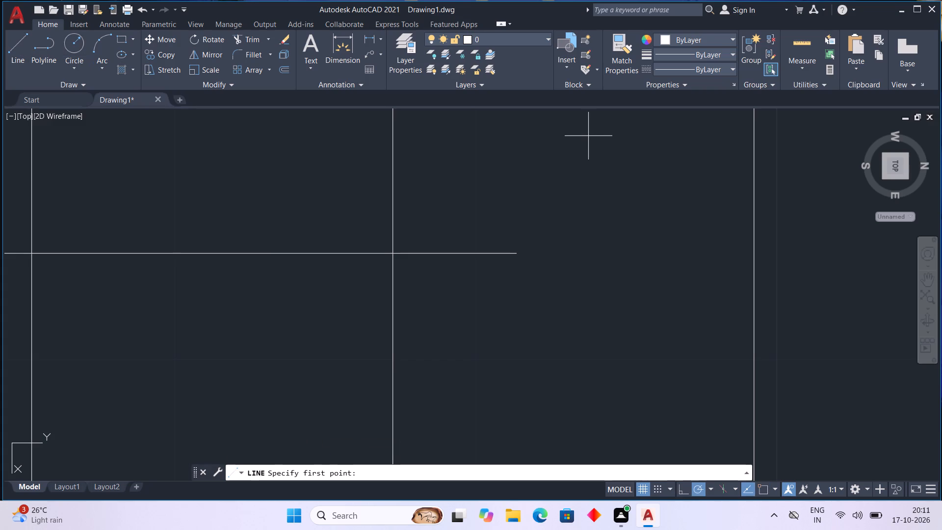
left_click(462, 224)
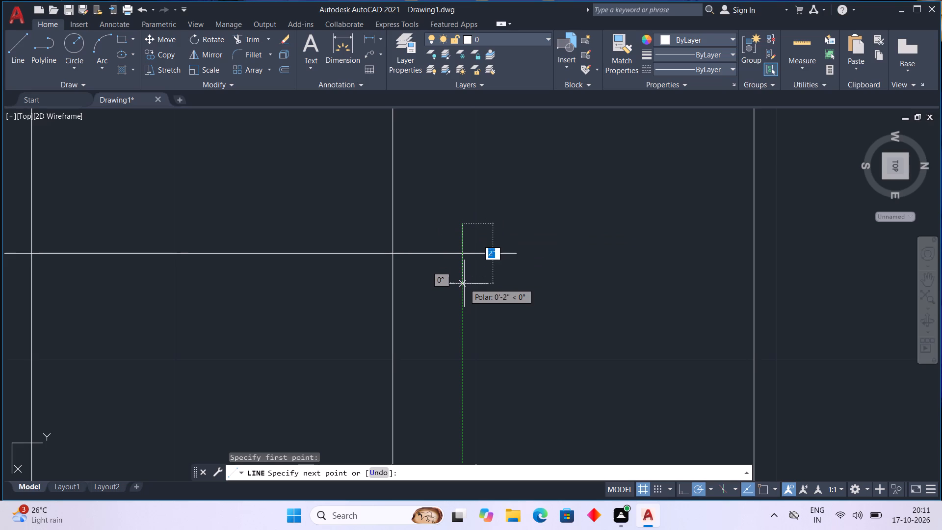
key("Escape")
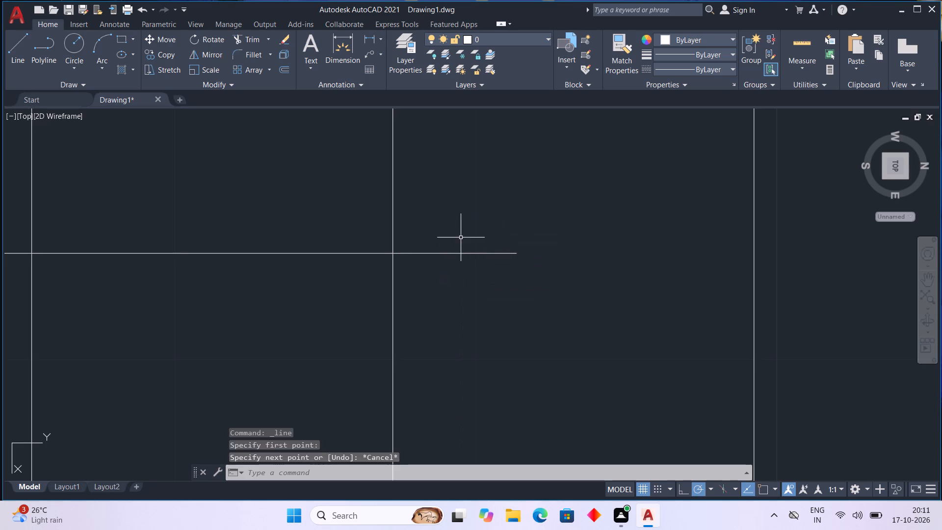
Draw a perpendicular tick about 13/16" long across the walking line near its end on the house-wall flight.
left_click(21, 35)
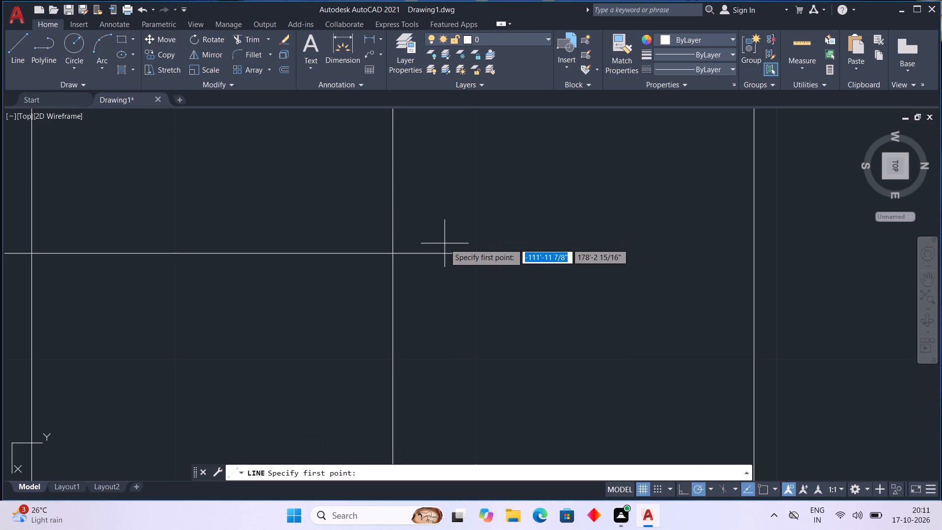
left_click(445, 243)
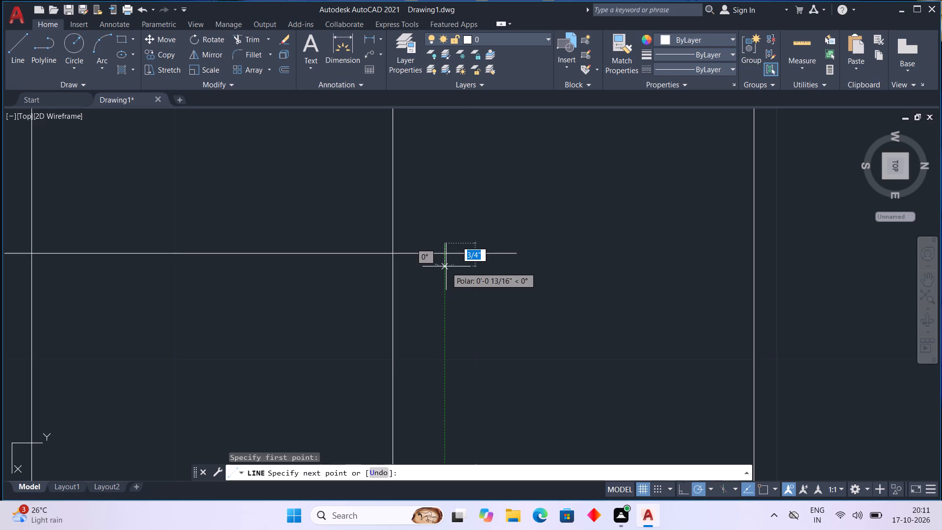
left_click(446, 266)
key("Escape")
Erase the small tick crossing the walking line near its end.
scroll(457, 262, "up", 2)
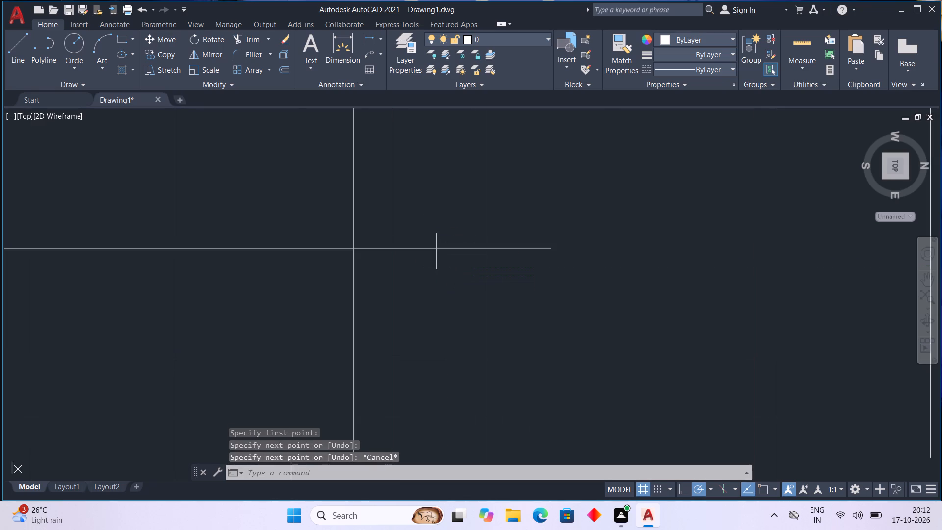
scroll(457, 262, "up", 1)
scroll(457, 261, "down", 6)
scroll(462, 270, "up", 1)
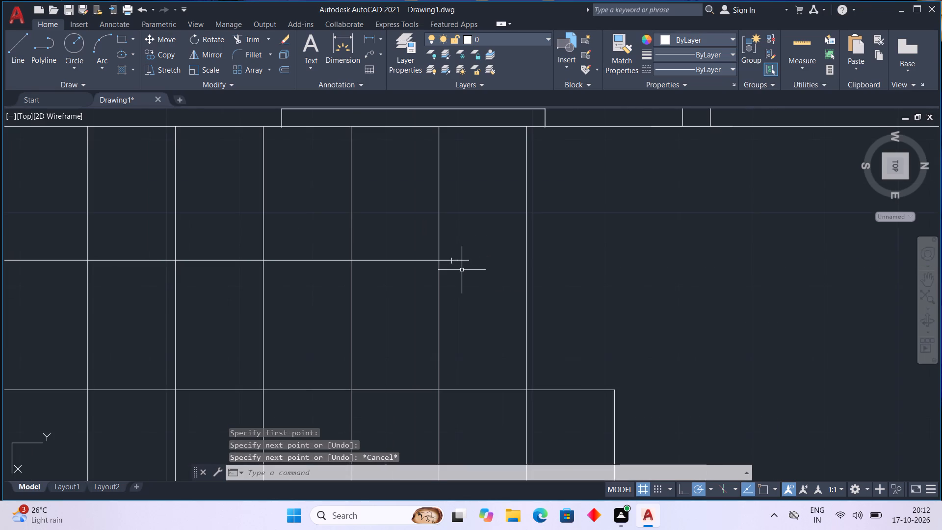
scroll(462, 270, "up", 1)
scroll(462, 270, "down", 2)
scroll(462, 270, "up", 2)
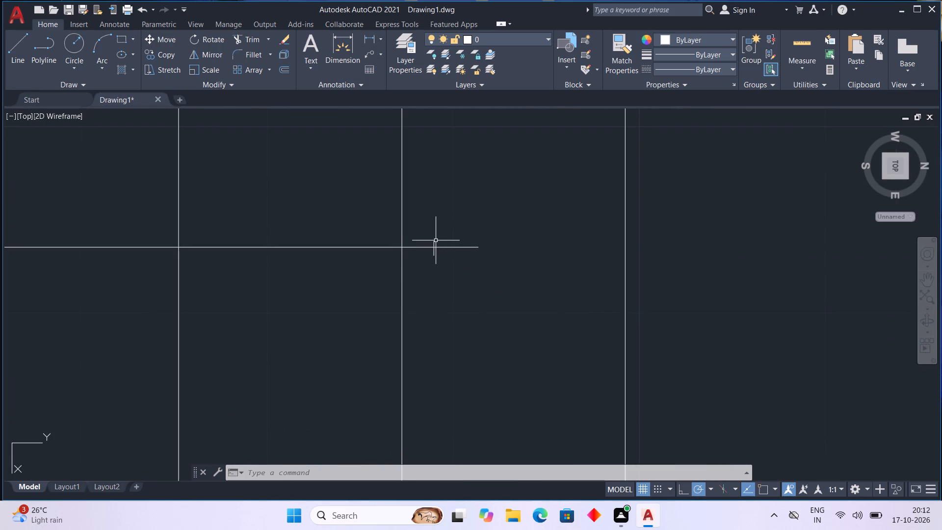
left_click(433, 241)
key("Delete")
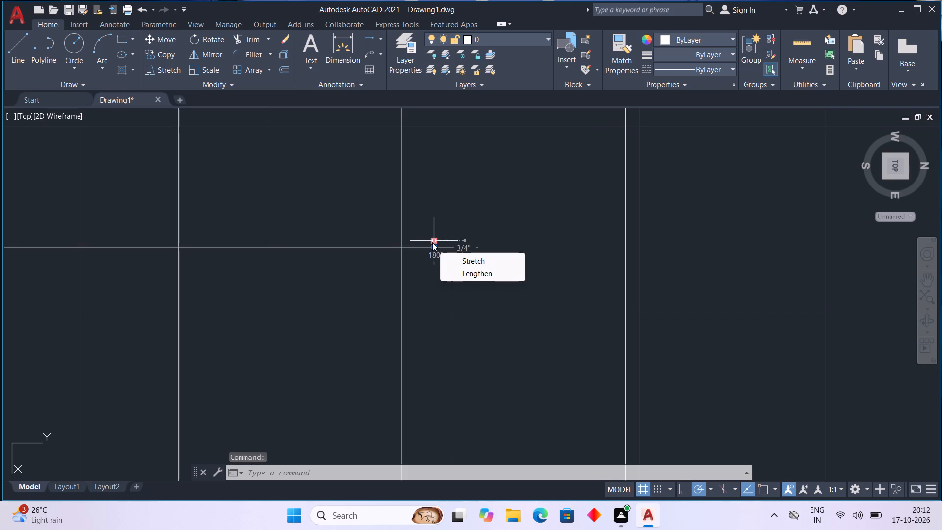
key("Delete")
Draw a perpendicular tick about 7 3/4" long across the walking line just before its end on the house-wall flight.
scroll(365, 189, "down", 1)
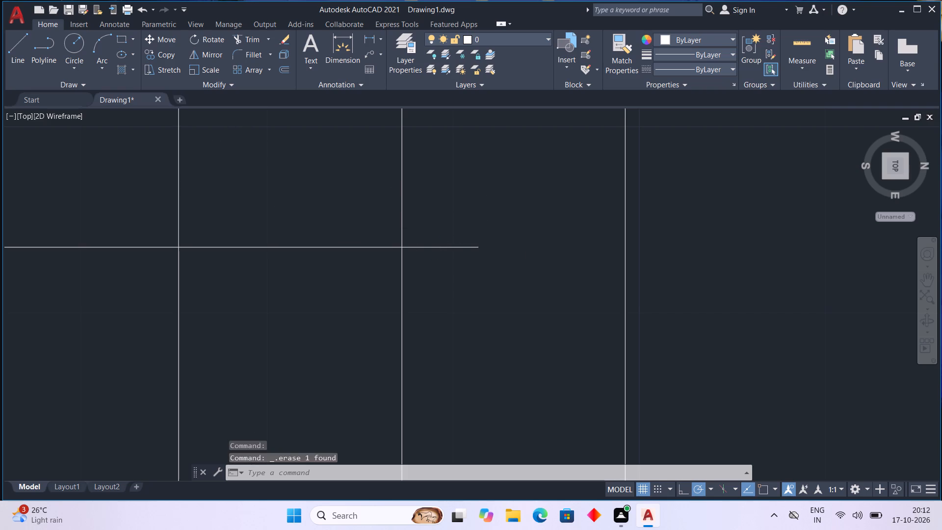
scroll(368, 199, "down", 2)
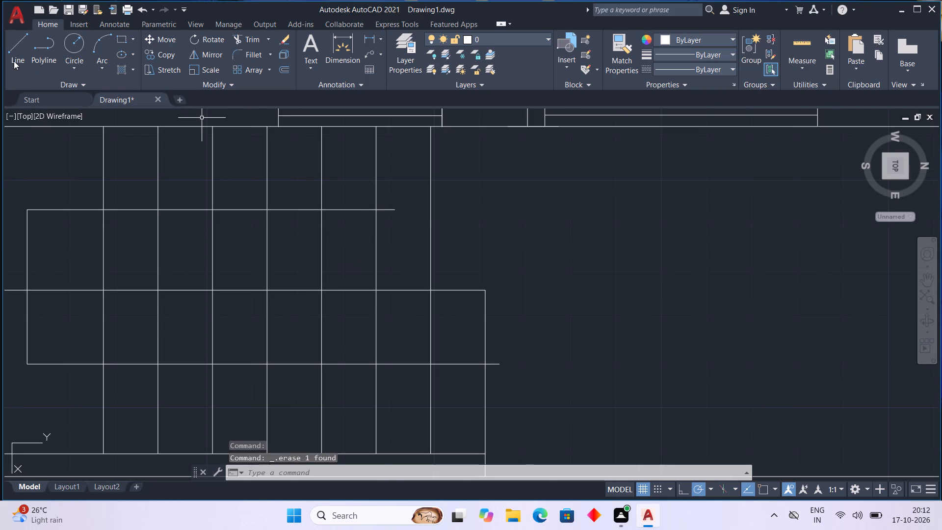
left_click(17, 50)
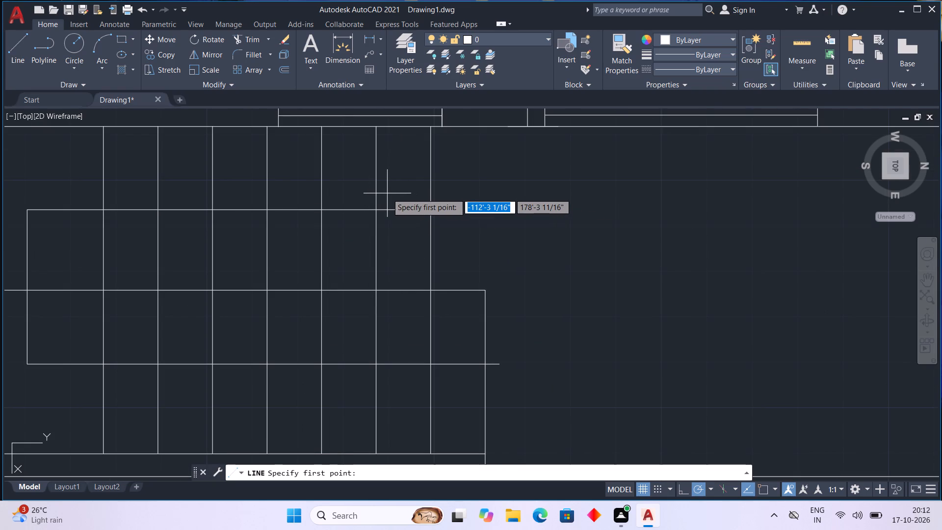
left_click(387, 193)
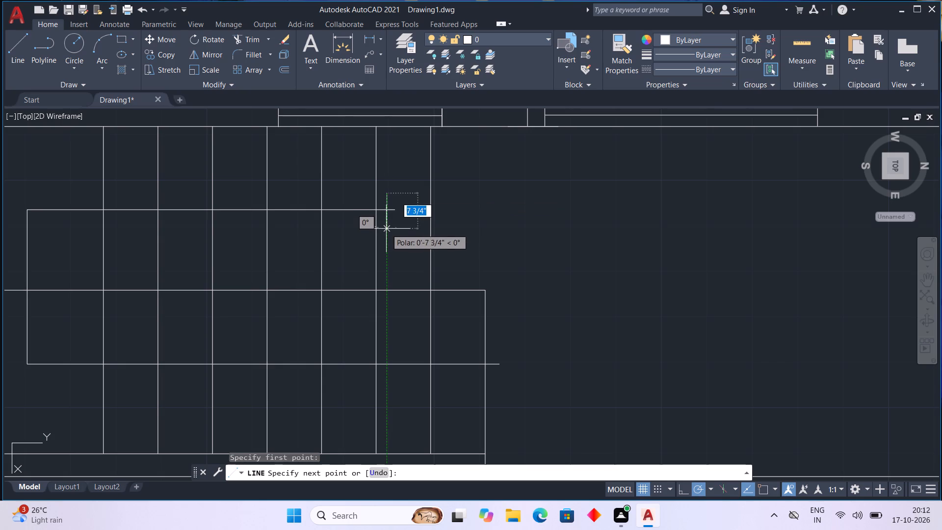
left_click(386, 229)
key("Escape")
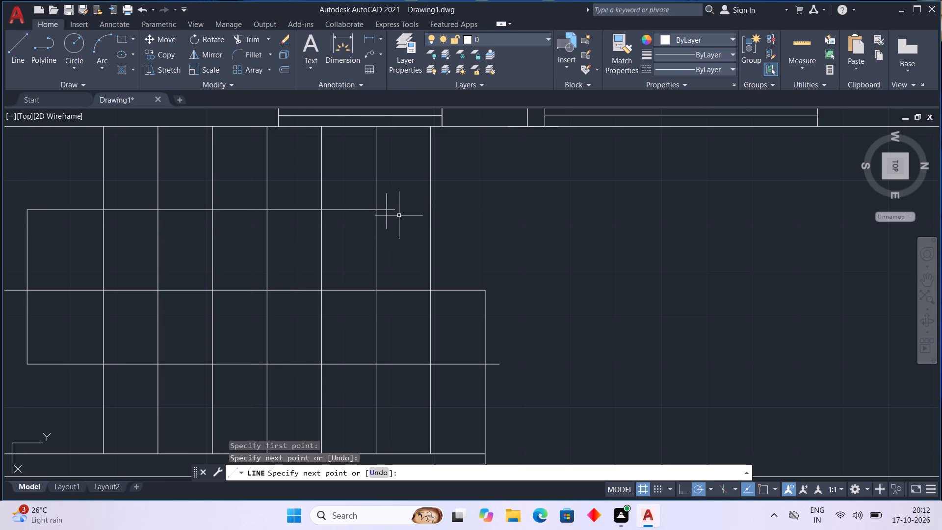
Turn object snap and ortho on and extend the walking line straight past its end tick with a short line on the house-wall flight.
scroll(399, 214, "up", 1)
scroll(399, 214, "down", 2)
scroll(399, 214, "up", 1)
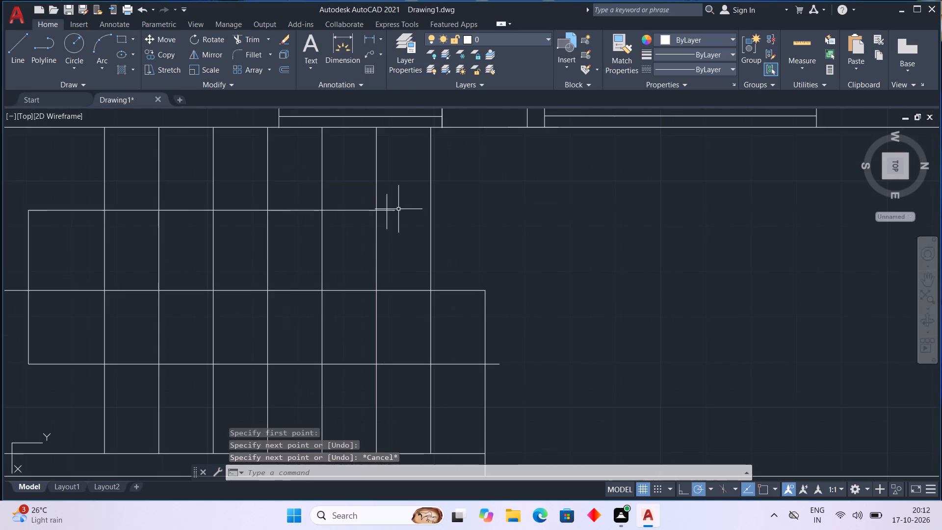
scroll(395, 211, "up", 2)
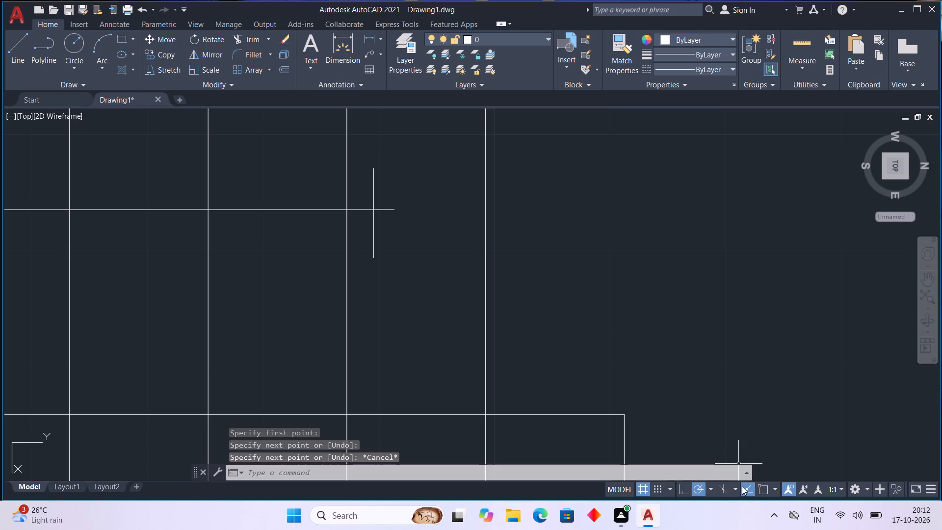
left_click(765, 489)
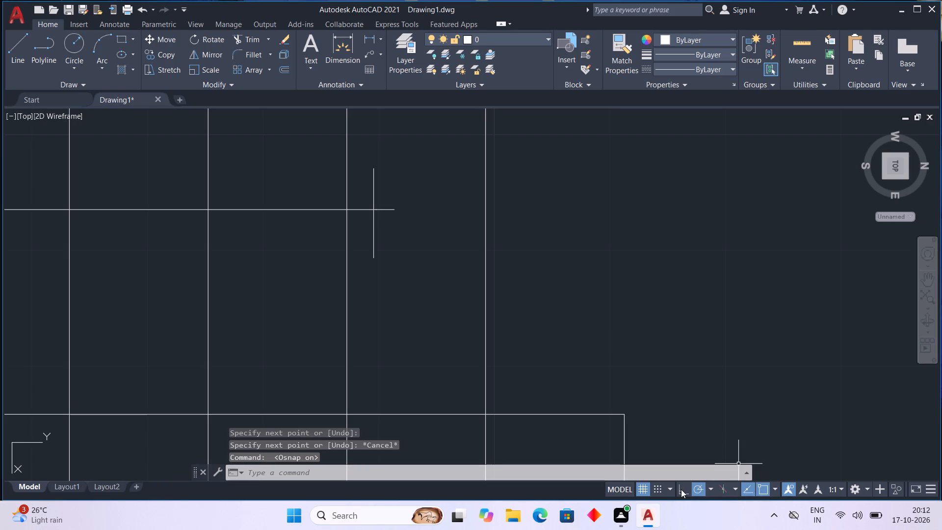
left_click(681, 489)
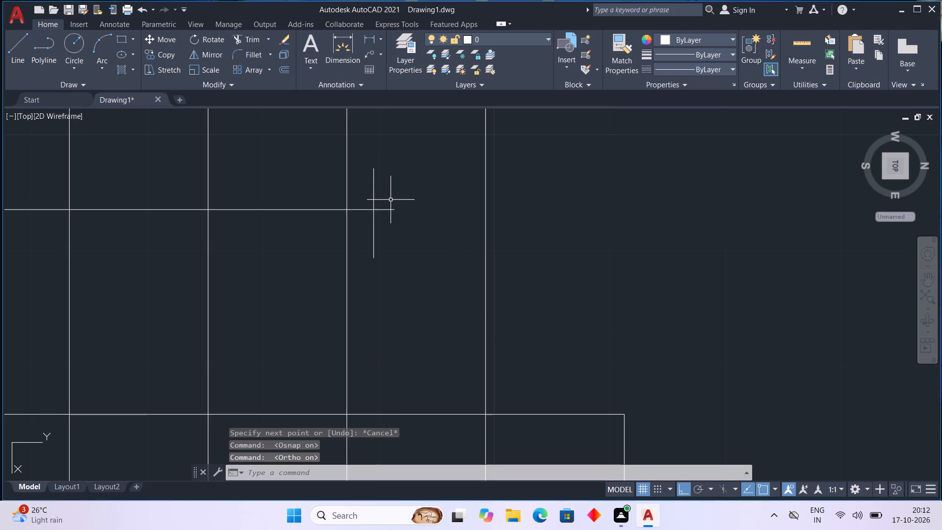
key("space")
left_click(392, 212)
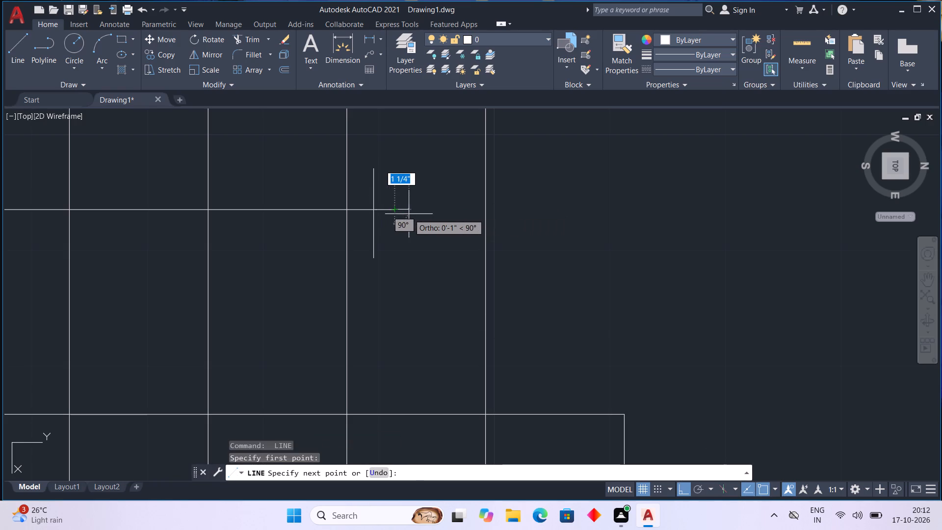
left_click(413, 214)
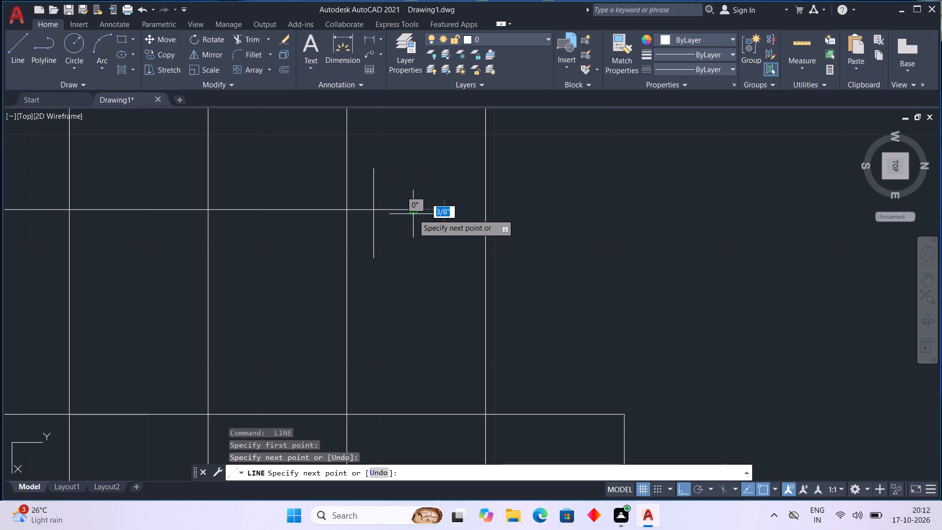
key("grave")
key("grave")
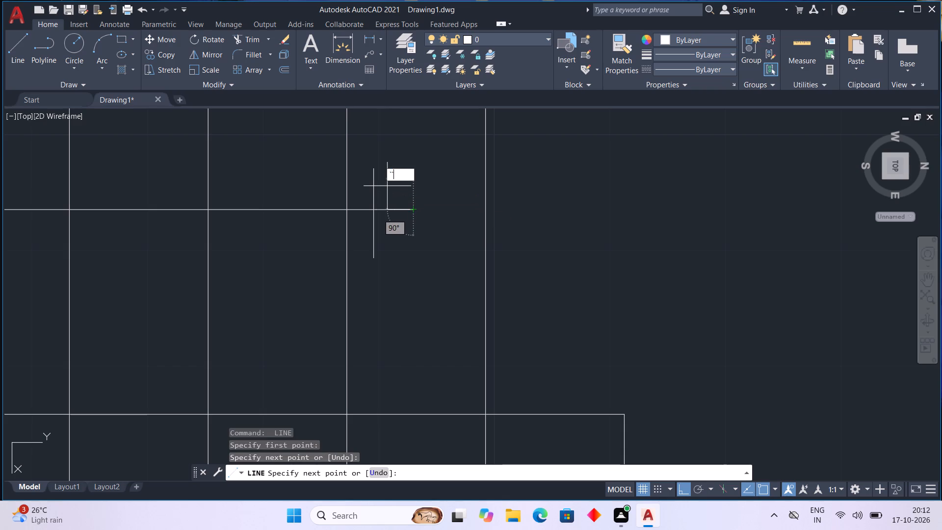
key("Escape")
key("Escape")
scroll(388, 186, "down", 1)
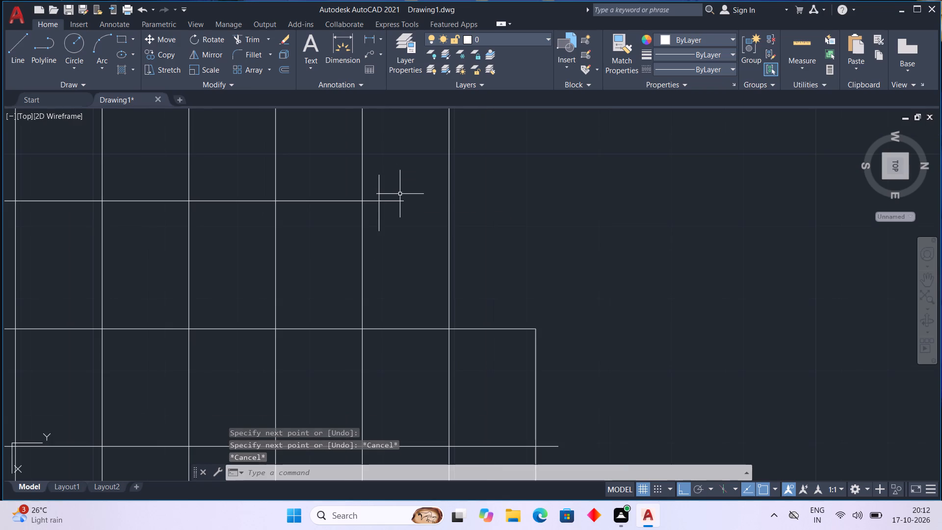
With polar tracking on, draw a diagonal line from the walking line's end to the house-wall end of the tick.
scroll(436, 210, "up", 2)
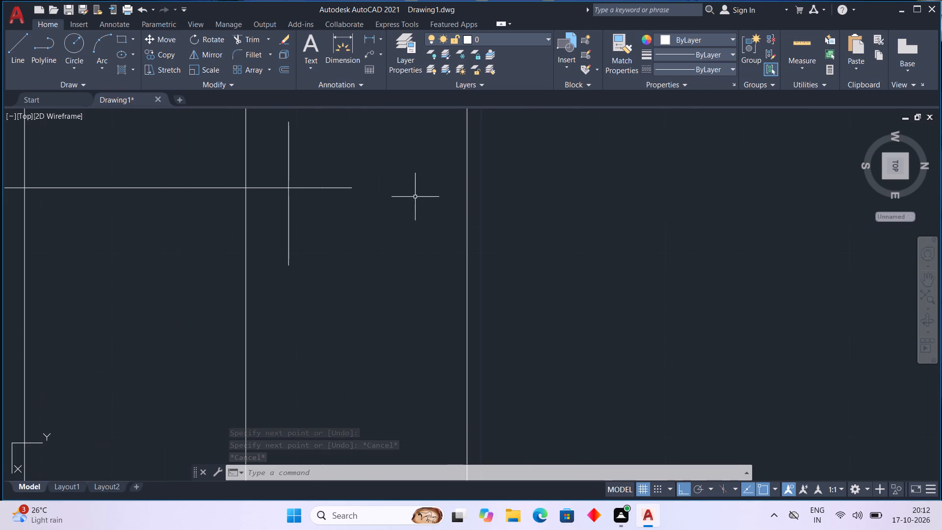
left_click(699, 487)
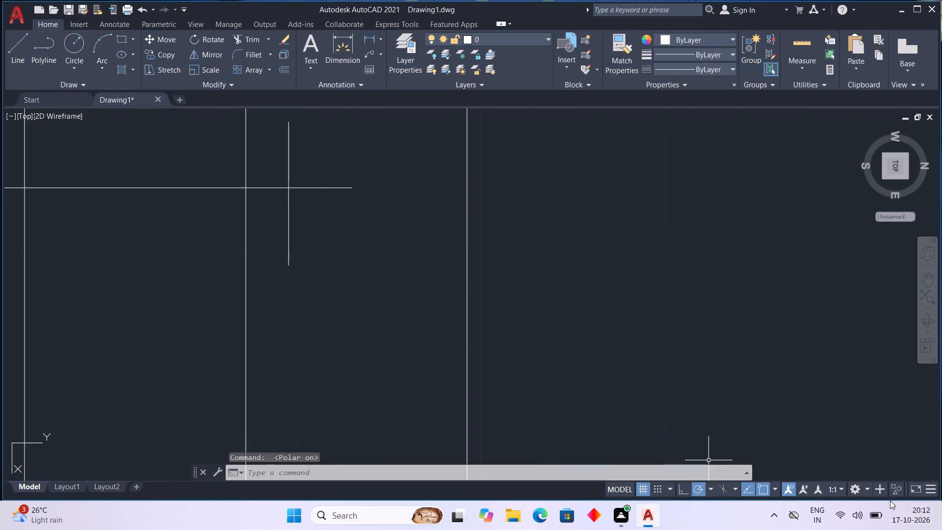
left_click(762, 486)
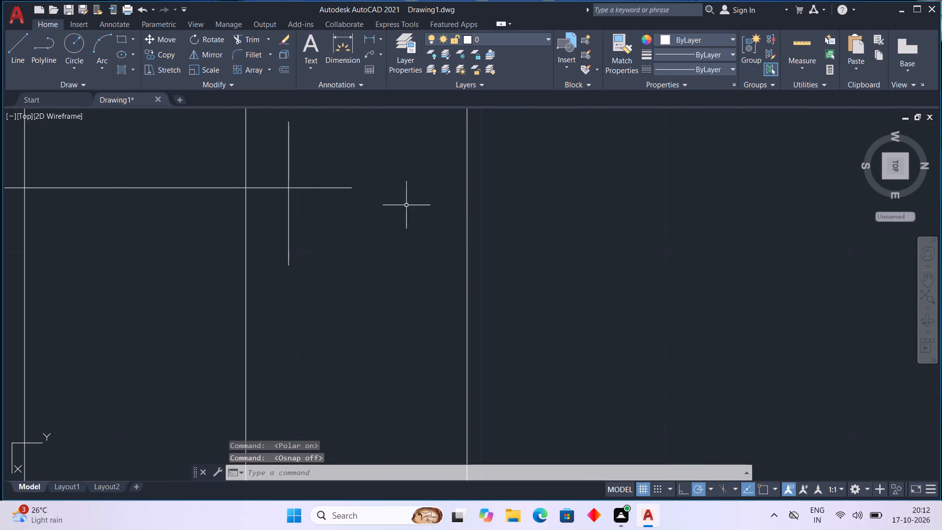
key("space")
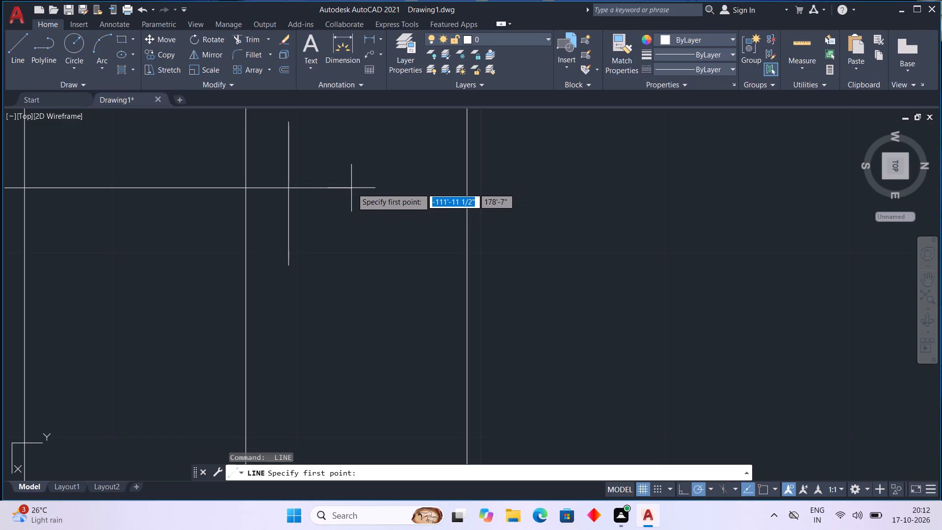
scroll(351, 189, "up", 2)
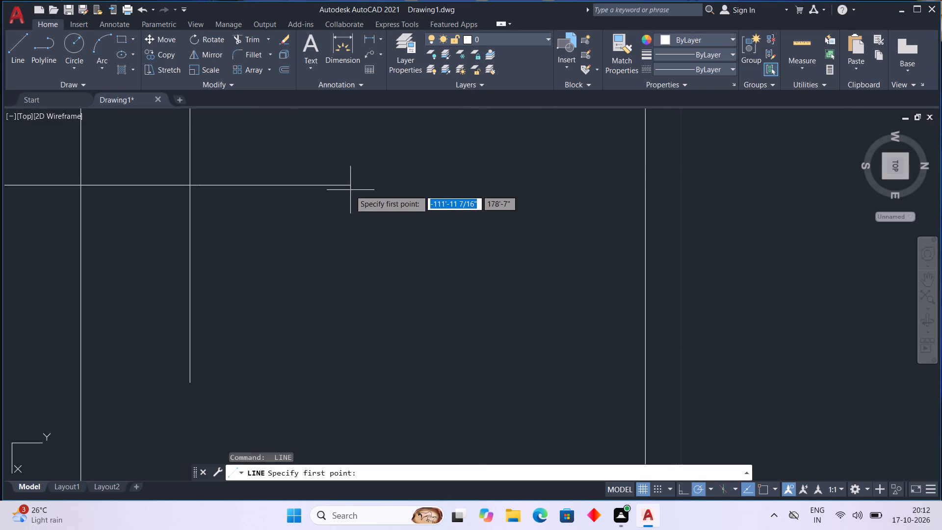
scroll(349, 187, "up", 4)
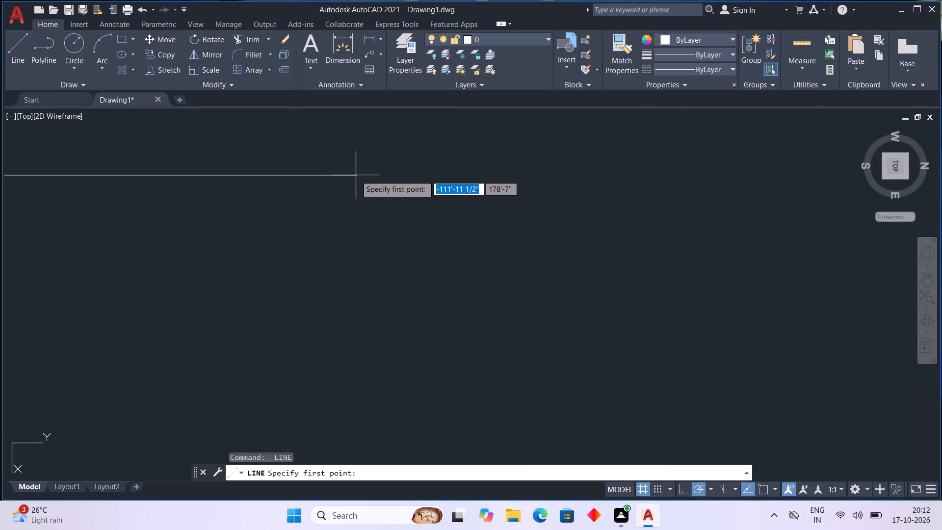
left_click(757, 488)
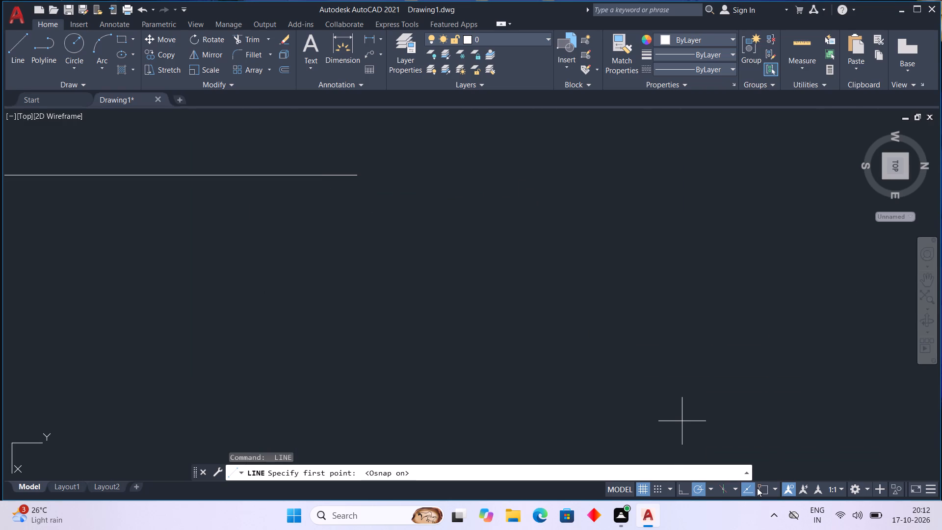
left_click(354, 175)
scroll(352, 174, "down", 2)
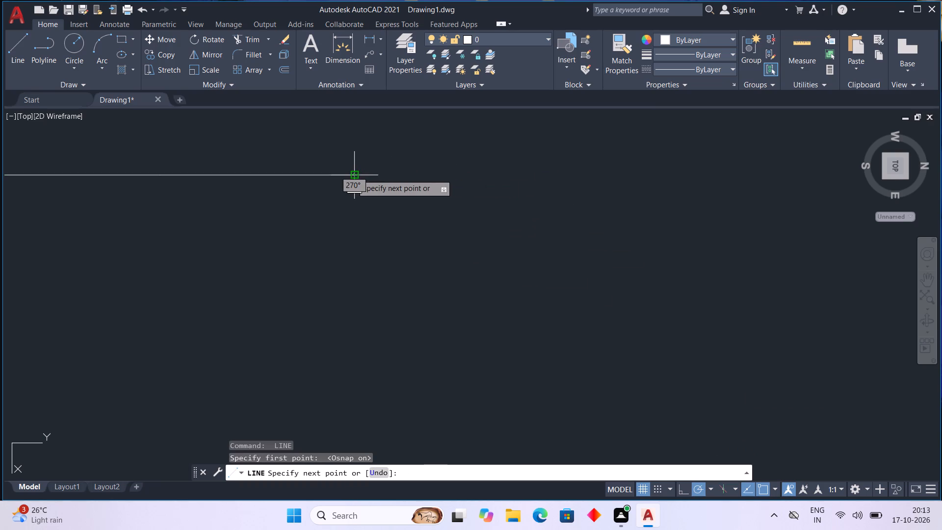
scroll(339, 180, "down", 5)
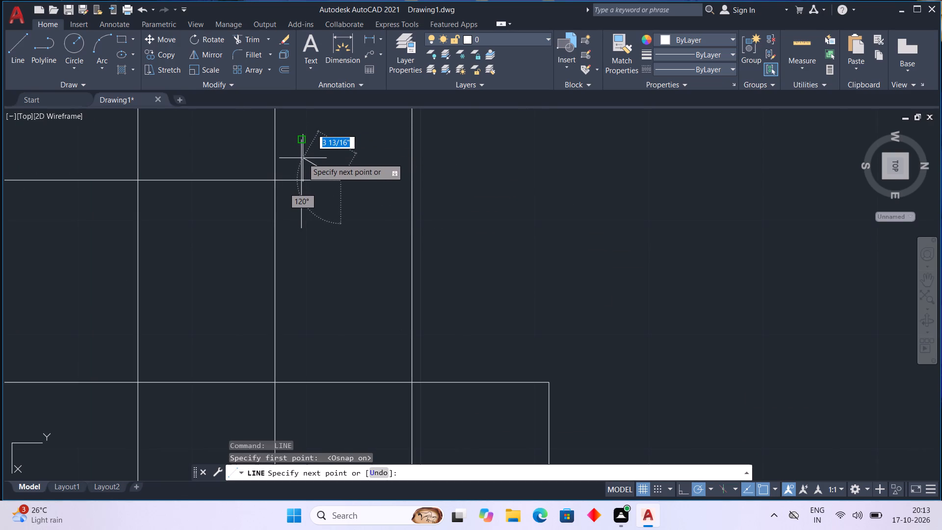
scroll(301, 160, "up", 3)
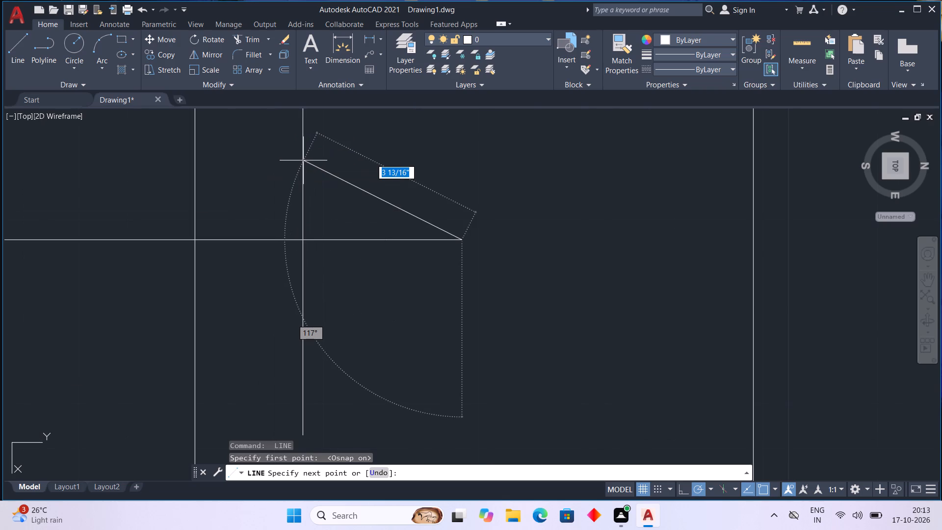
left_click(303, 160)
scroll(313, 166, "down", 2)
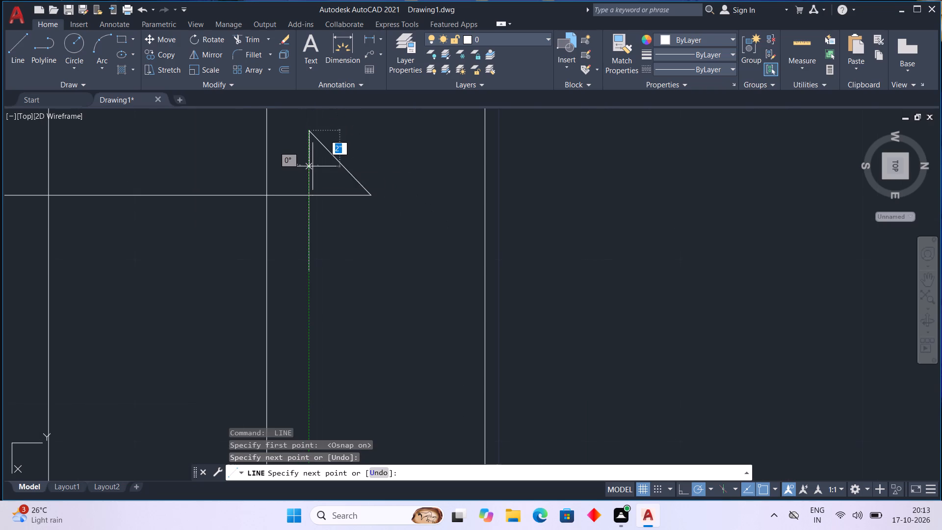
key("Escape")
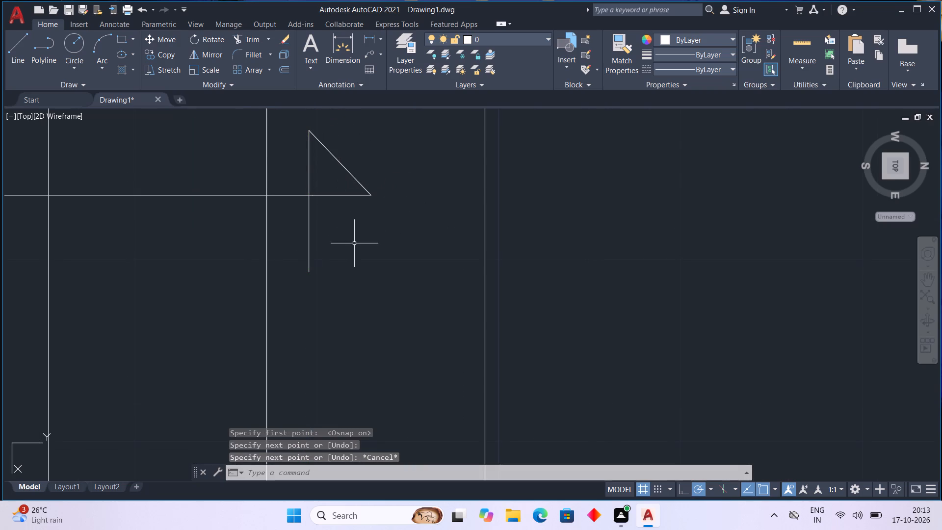
Erase the diagonal line and the perpendicular tick at the walking line's end on the house-wall flight.
left_click(330, 152)
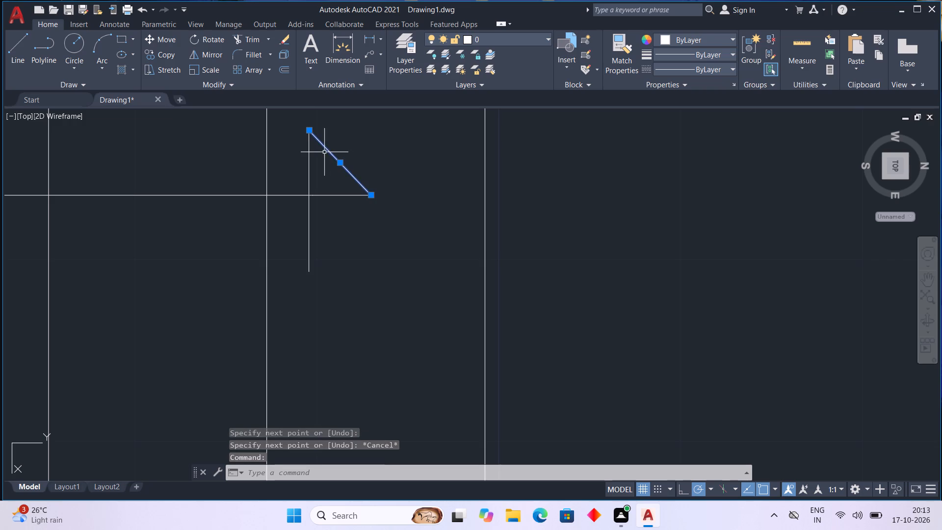
key("Escape")
key("Escape")
scroll(347, 155, "down", 5)
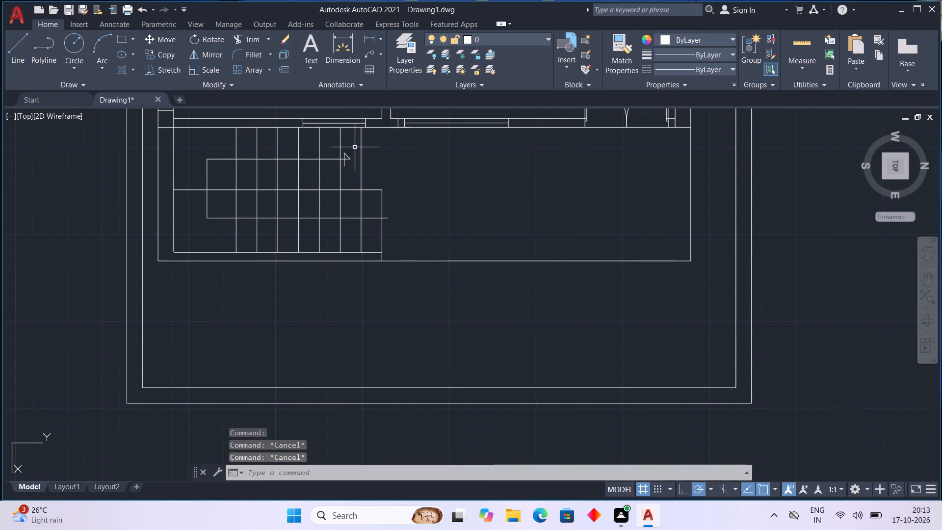
middle_click_drag(356, 147, 366, 257)
scroll(366, 257, "up", 2)
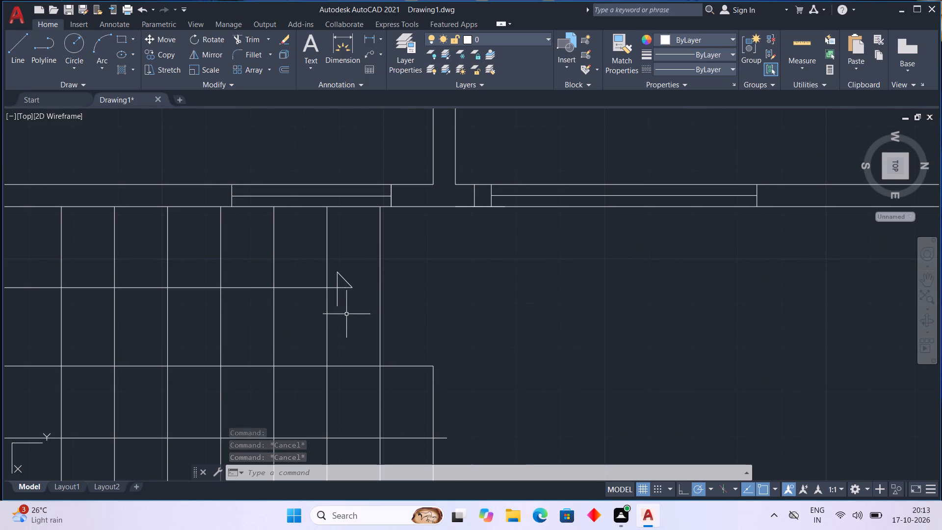
scroll(346, 302, "up", 2)
key("Escape")
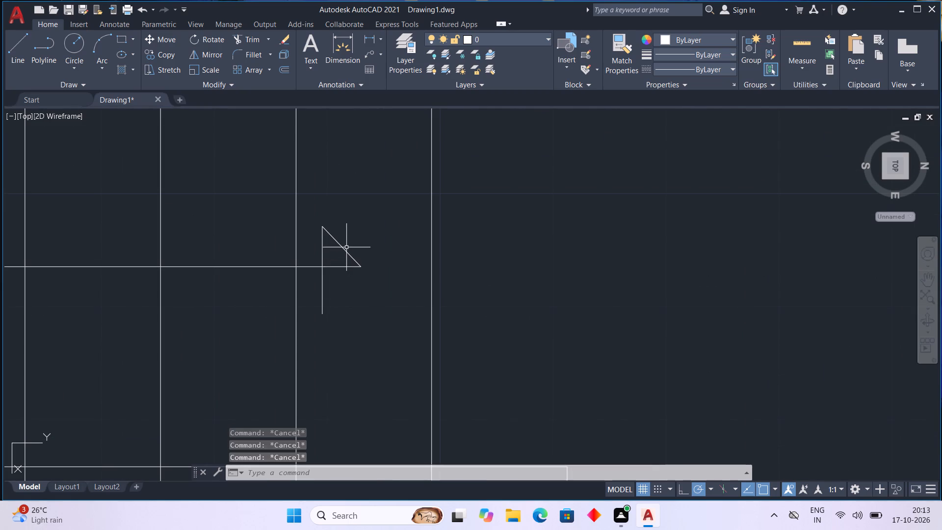
left_click(345, 249)
key("Delete")
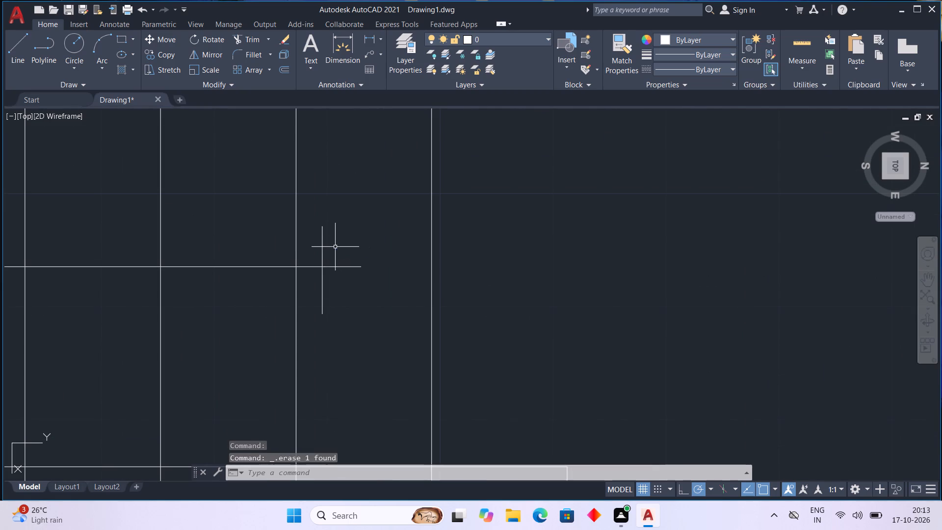
left_click(322, 252)
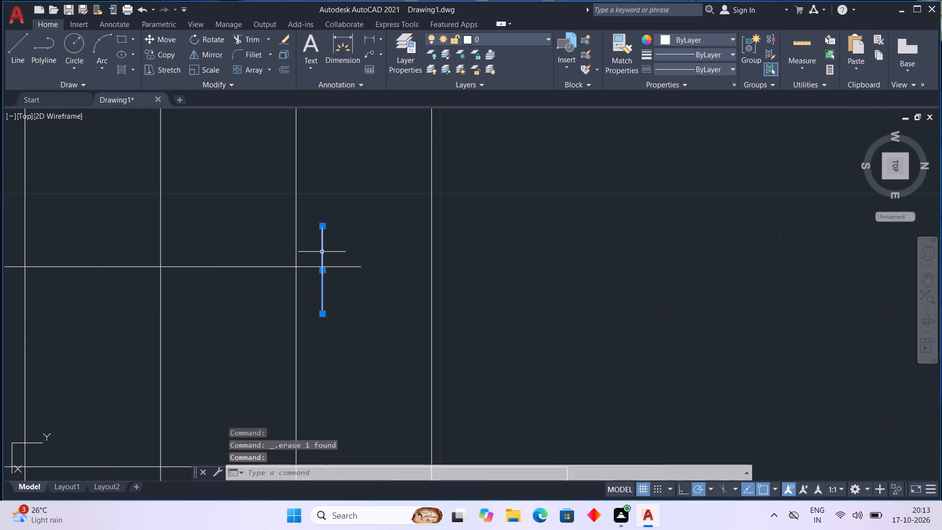
left_click_drag(322, 223, 321, 248)
key("Delete")
Draw a closed triangular arrowhead from lines, sloping side about 3 1/8" long, with its tip at the walking line's end.
scroll(366, 286, "down", 1)
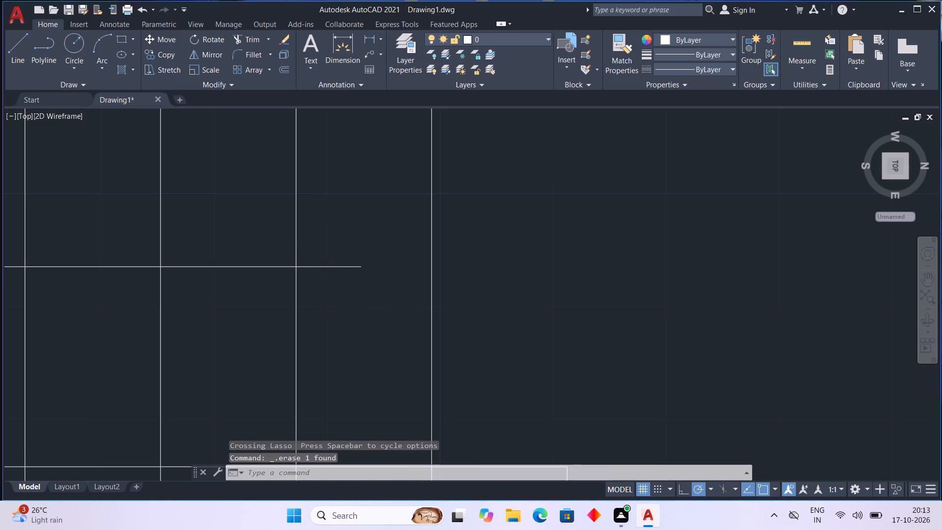
scroll(366, 286, "down", 1)
scroll(364, 284, "up", 1)
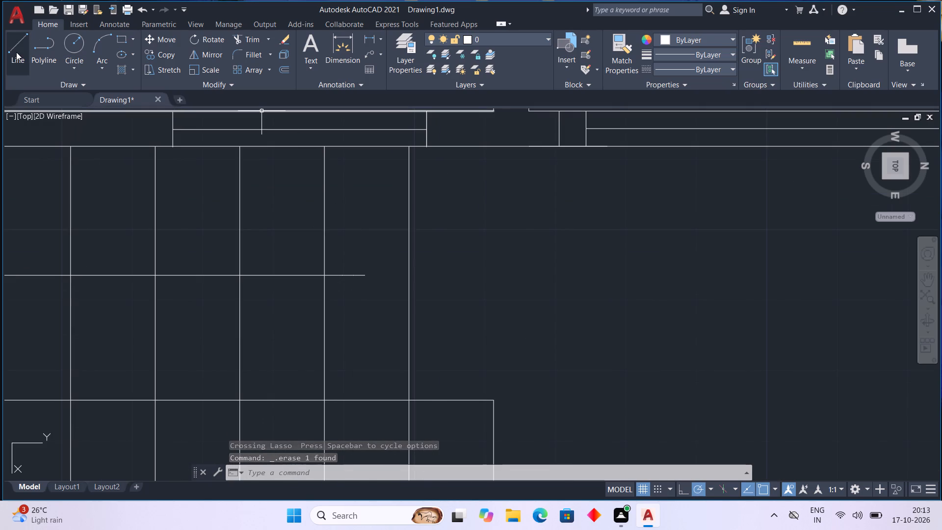
left_click(16, 52)
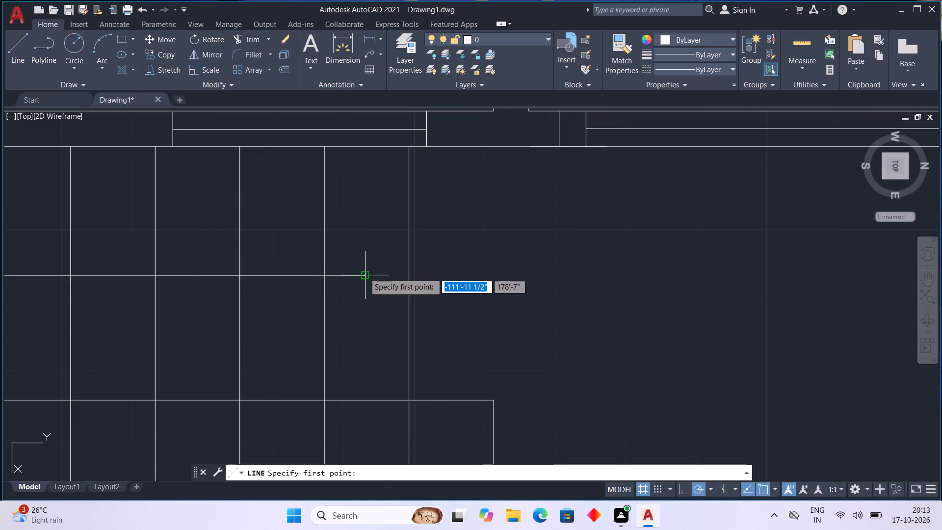
left_click(363, 275)
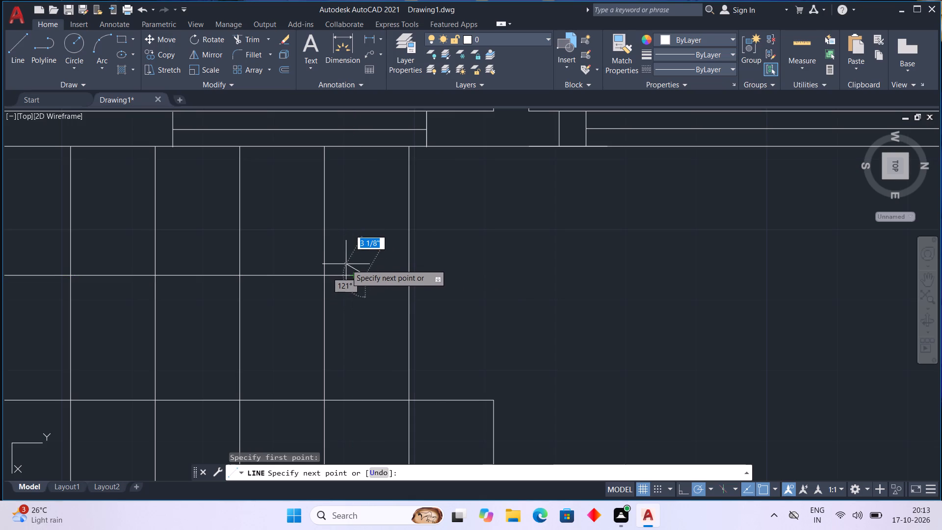
left_click(345, 264)
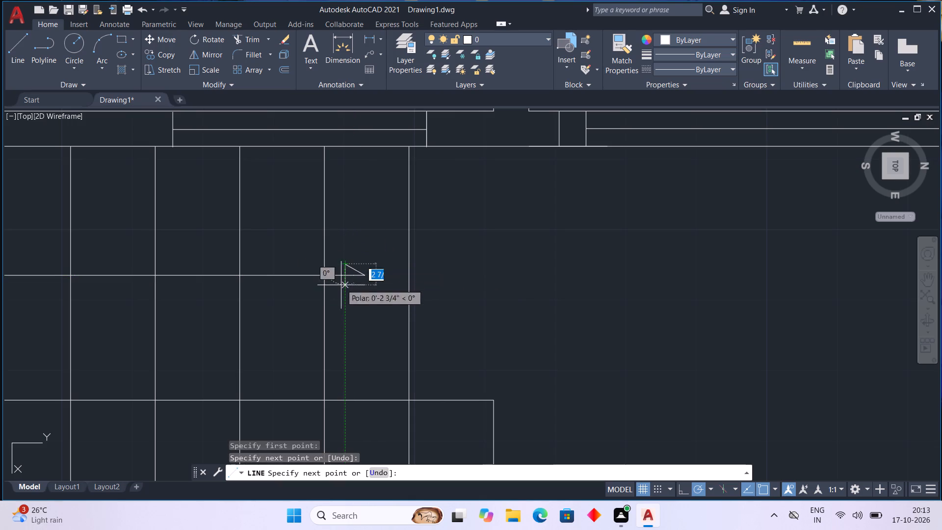
left_click(341, 287)
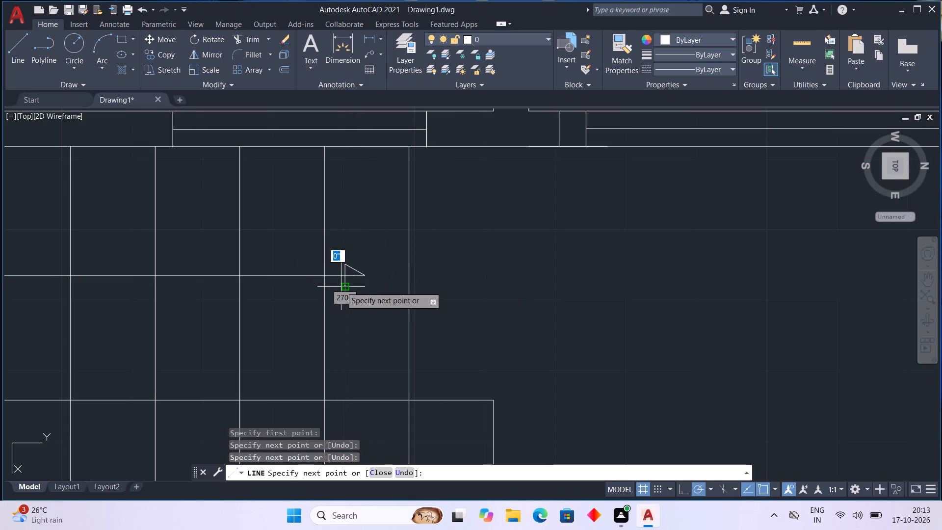
left_click(362, 273)
key("Escape")
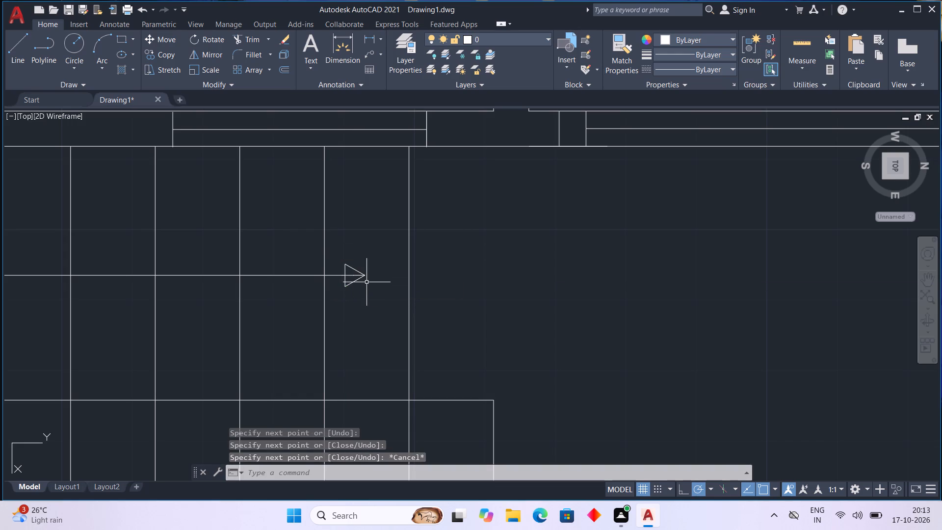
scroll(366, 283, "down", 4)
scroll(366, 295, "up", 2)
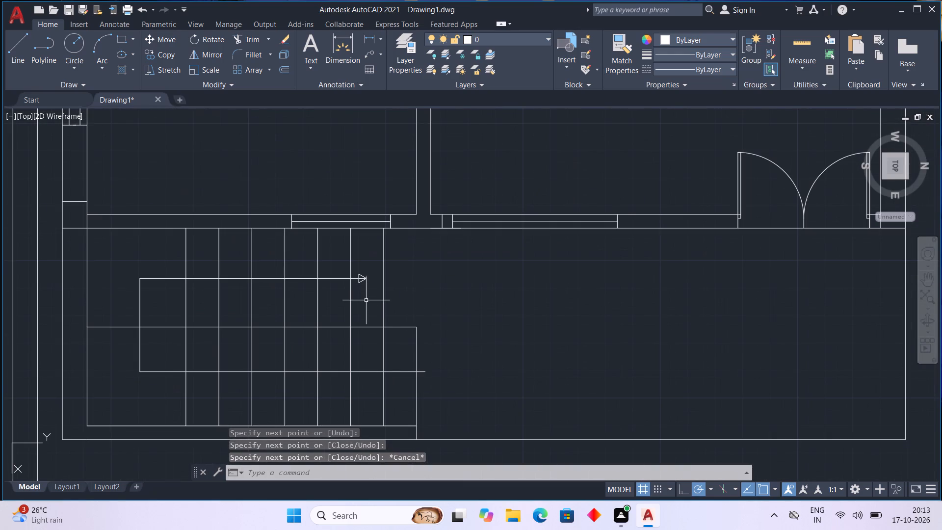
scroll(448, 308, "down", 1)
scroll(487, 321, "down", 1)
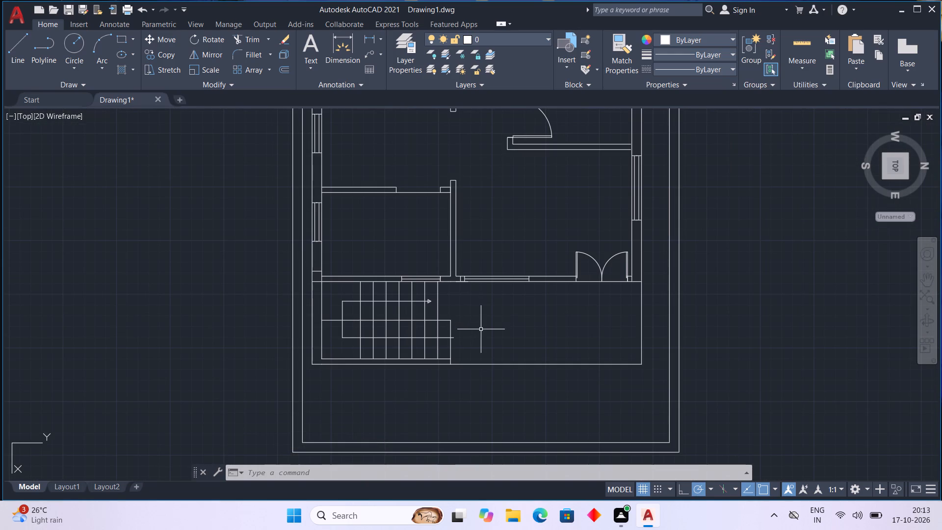
Trim away the walking-line segments inside the triangular arrowhead on the house-wall flight.
scroll(481, 330, "up", 1)
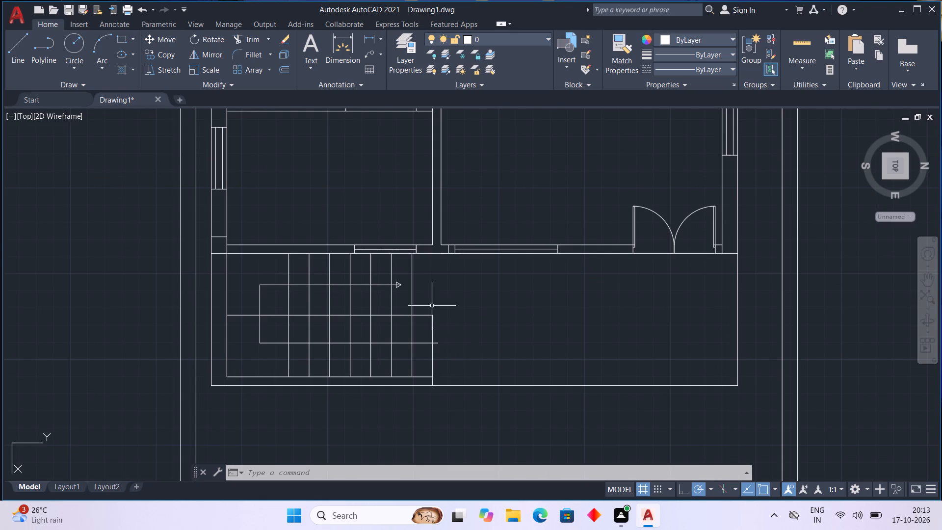
scroll(398, 289, "up", 3)
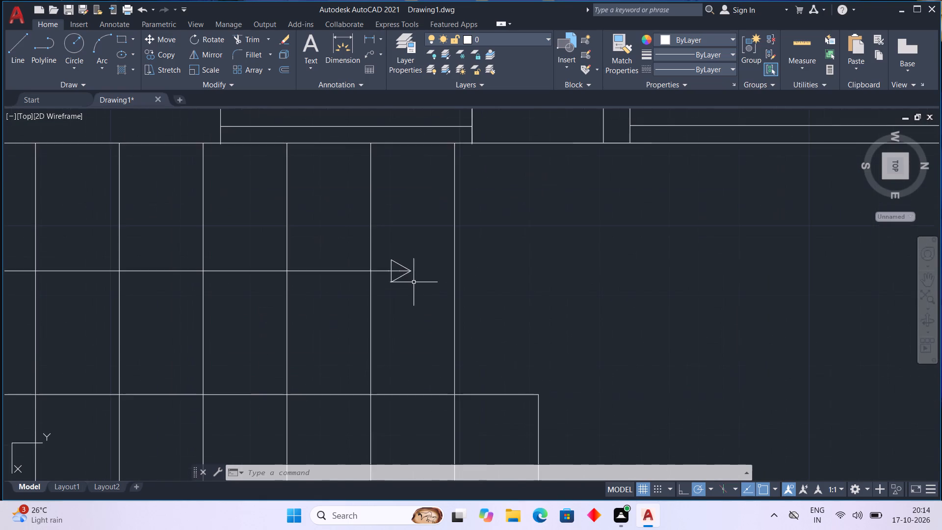
scroll(415, 279, "up", 3)
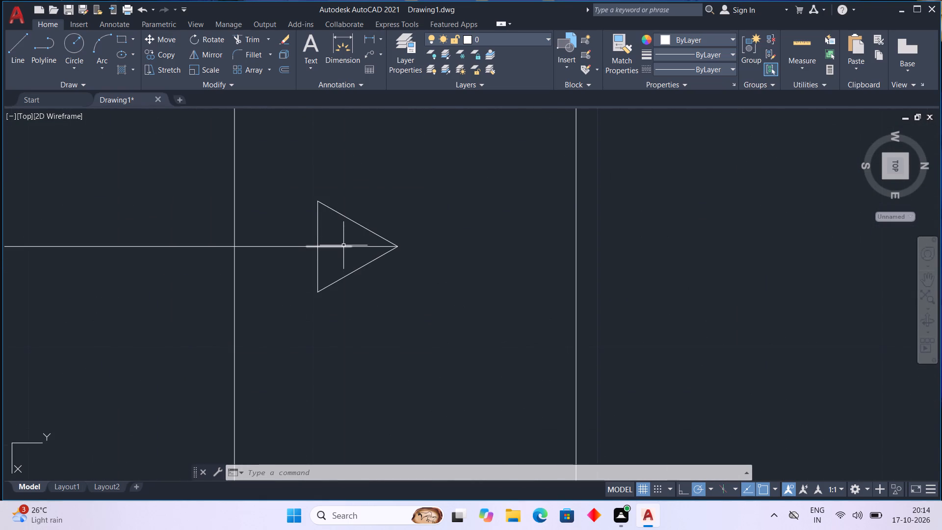
left_click(343, 245)
key("Escape")
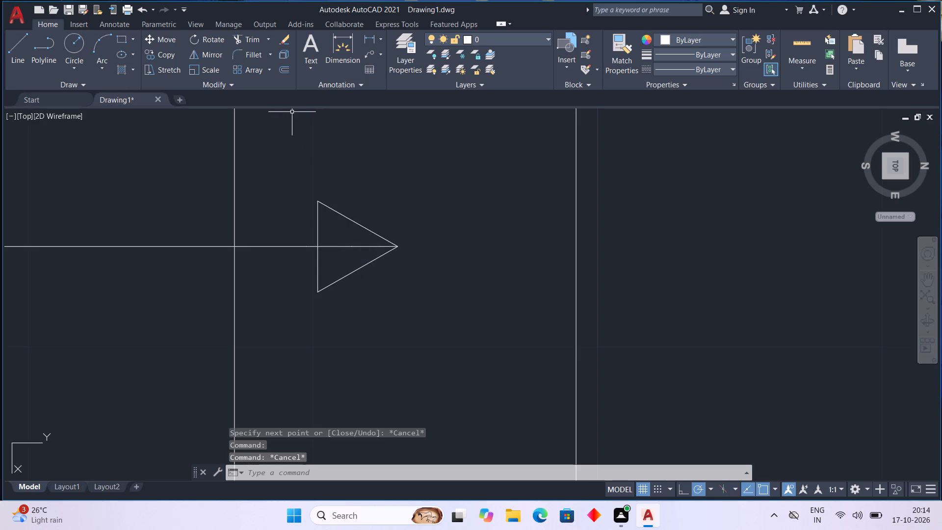
left_click(237, 40)
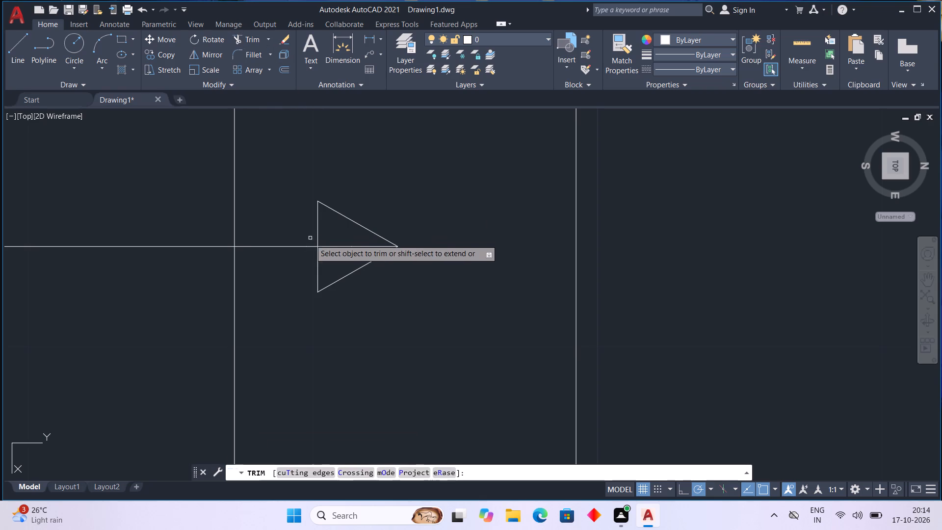
left_click(338, 247)
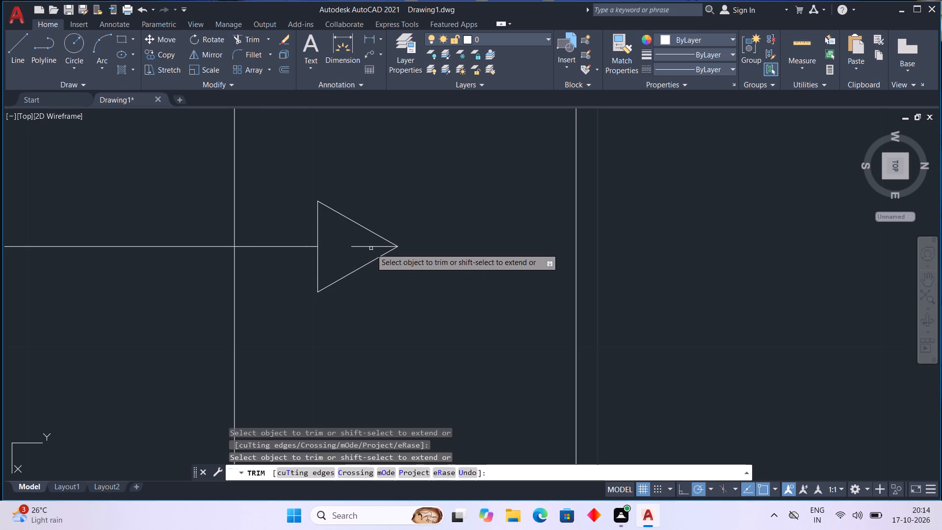
left_click(371, 247)
key("Escape")
Review the front staircase and the floor plan up to the rear rooms.
scroll(371, 247, "down", 7)
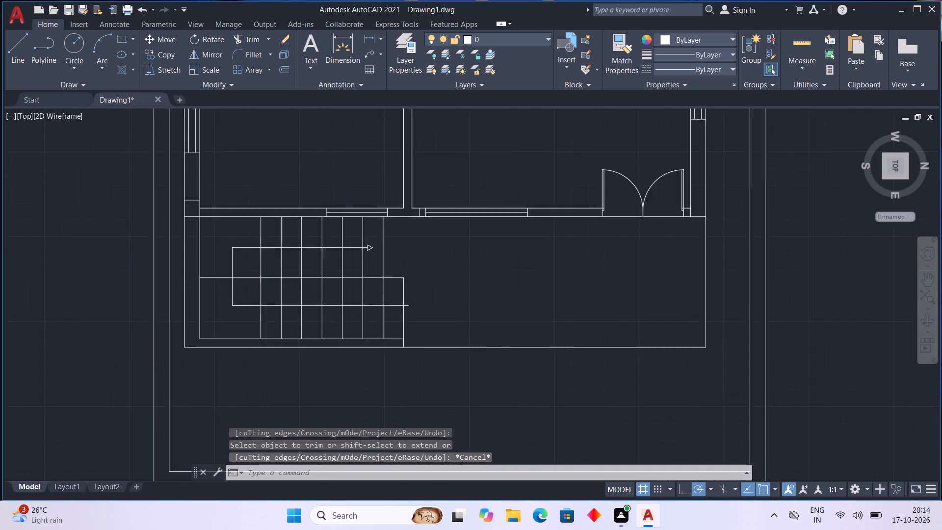
scroll(384, 247, "down", 1)
scroll(446, 269, "up", 2)
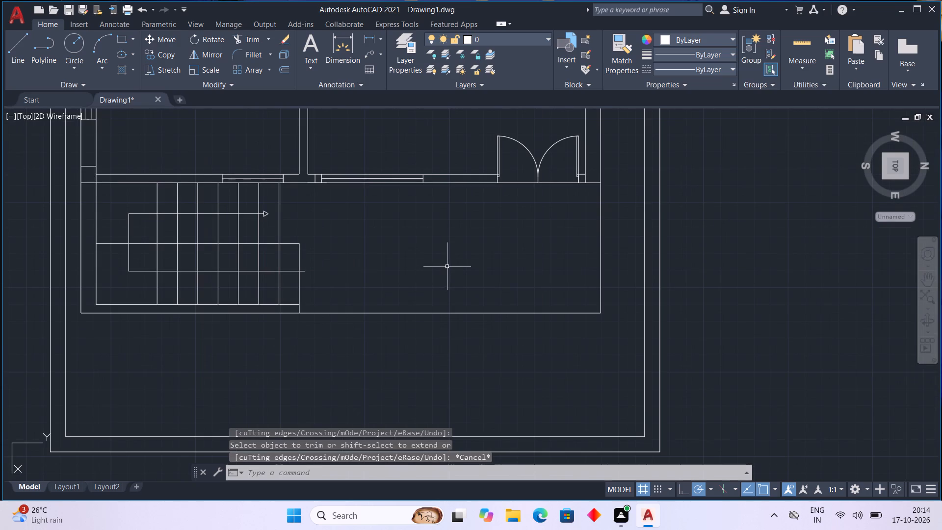
scroll(511, 310, "down", 1)
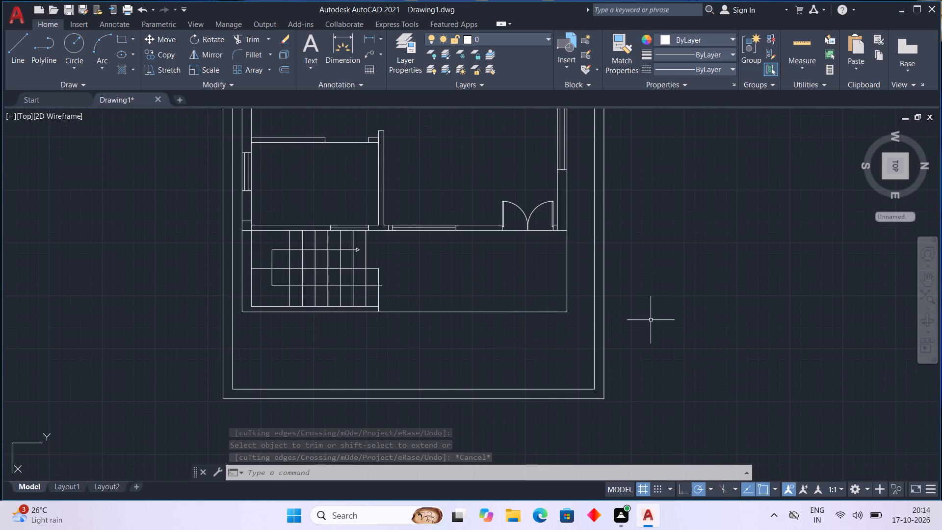
scroll(417, 179, "down", 1)
middle_click_drag(462, 173, 492, 291)
scroll(492, 290, "up", 1)
scroll(476, 215, "down", 1)
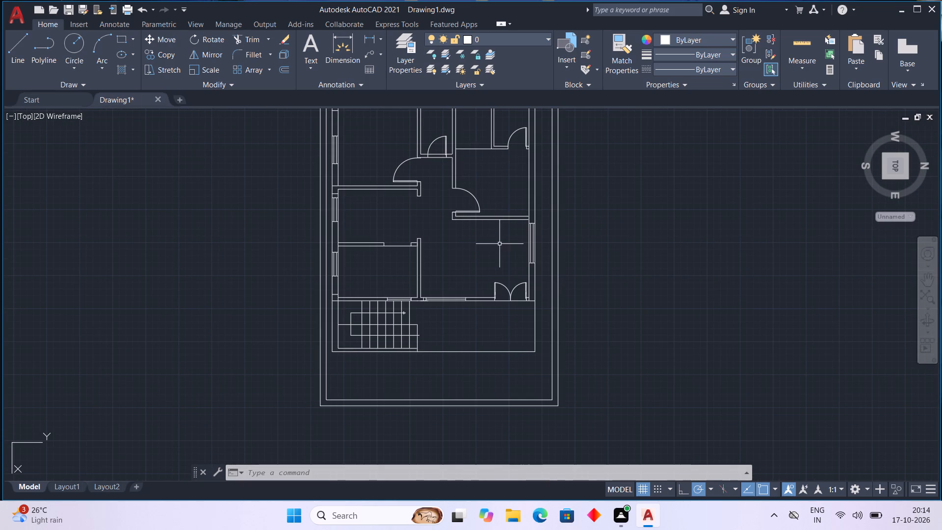
scroll(499, 246, "up", 1)
scroll(498, 172, "up", 2)
scroll(498, 172, "down", 7)
scroll(495, 159, "up", 3)
scroll(444, 151, "up", 3)
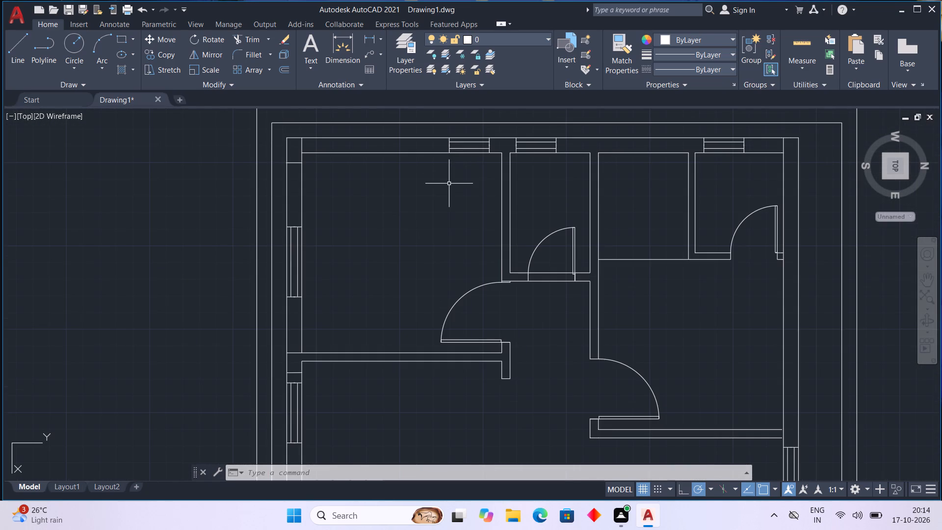
Add a multiline text label near the rear corner toilet reading TOILET with 5'X4'5" on the second line.
key("Escape")
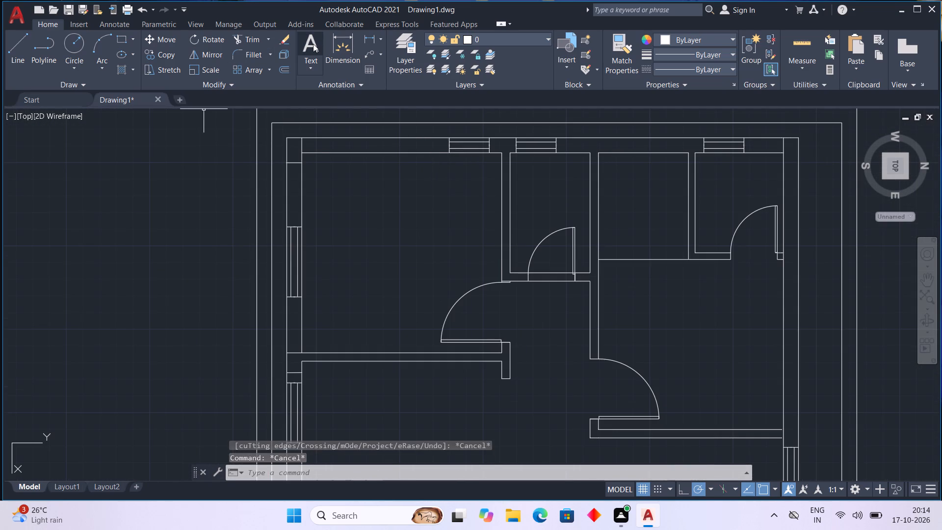
left_click(313, 44)
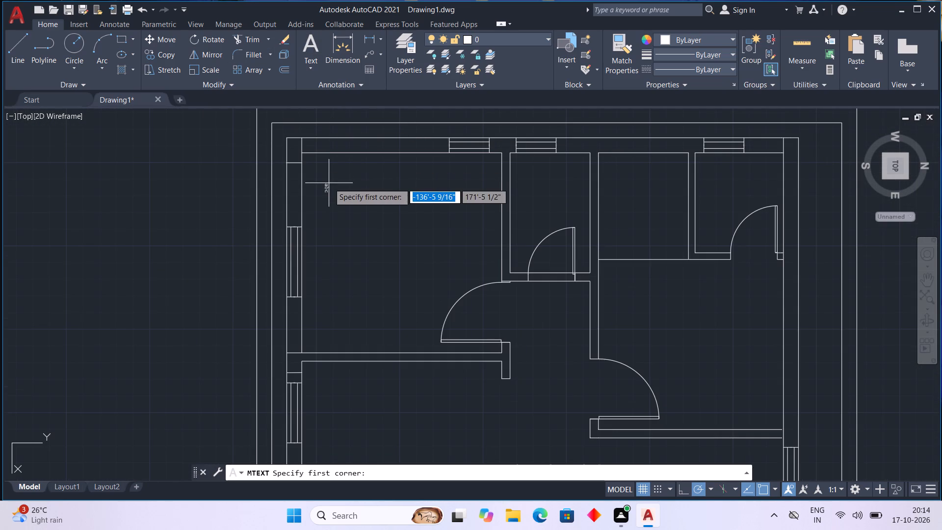
left_click(329, 183)
left_click(687, 300)
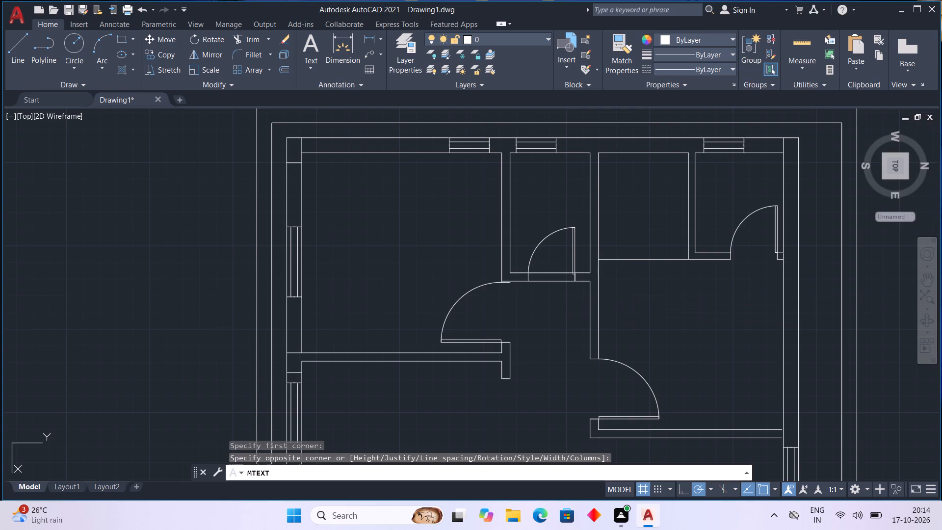
scroll(687, 300, "down", 1)
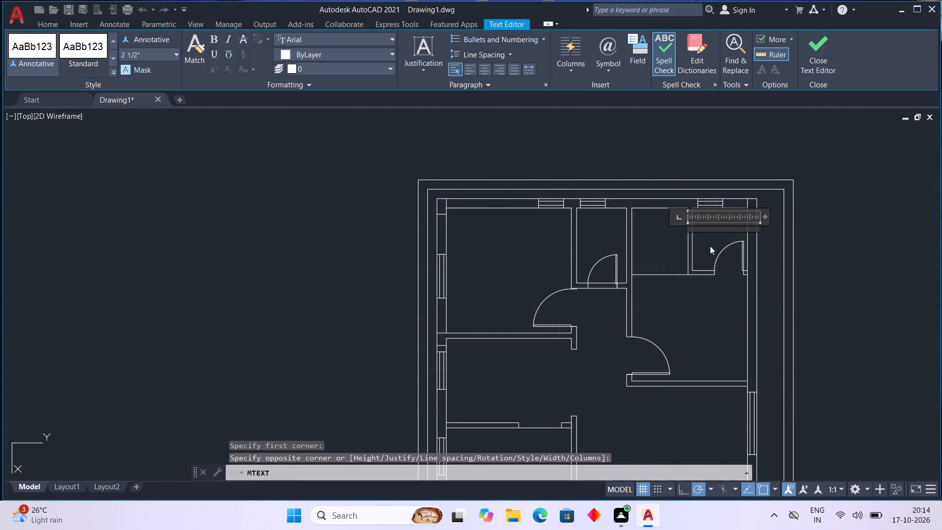
scroll(710, 246, "up", 3)
scroll(751, 235, "down", 1)
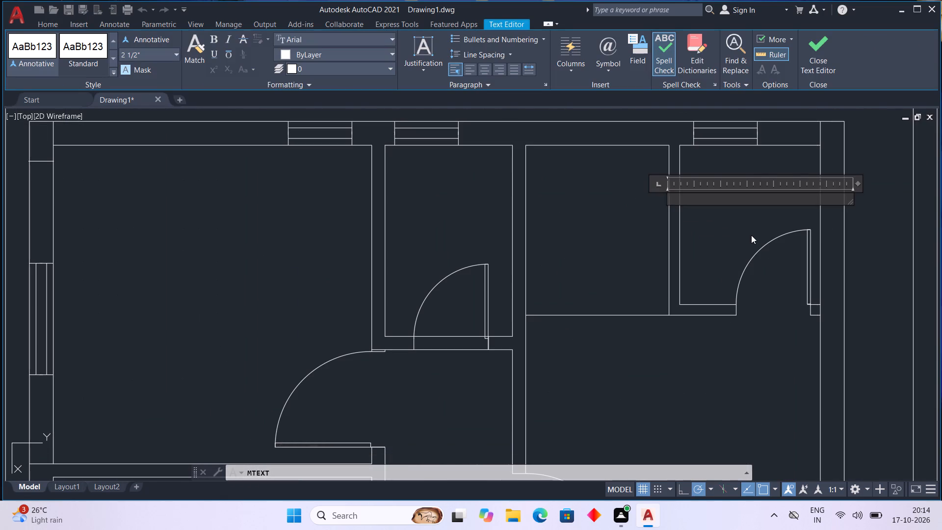
key("t")
key("BackSpace")
type("TOI")
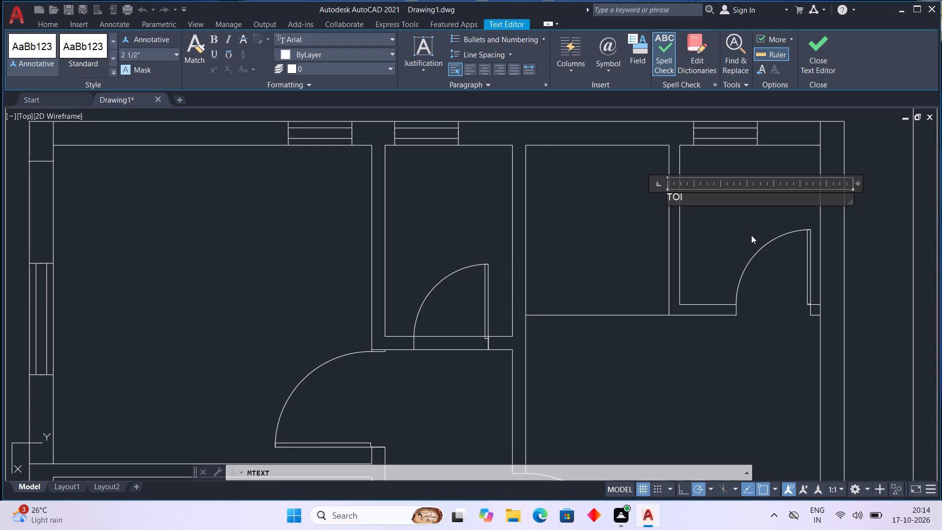
type("LET")
key("Return")
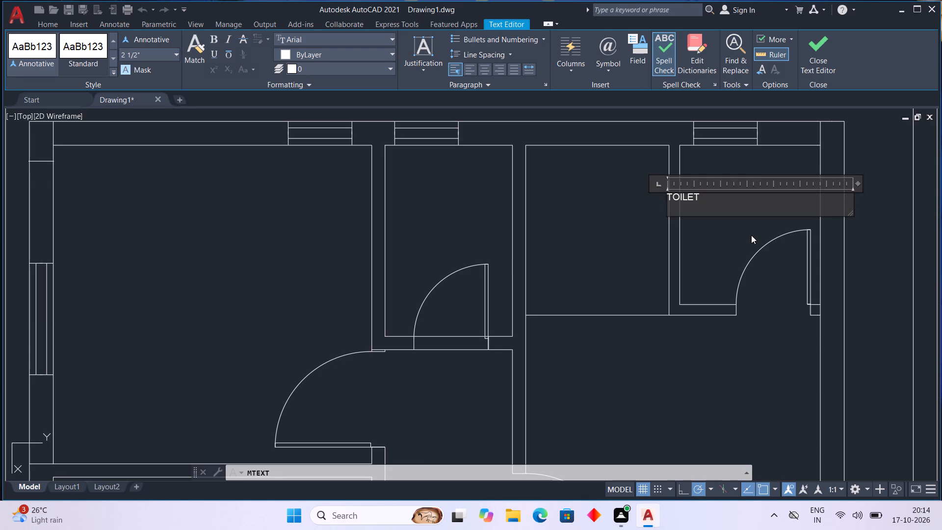
key("5")
key("apostrophe")
key("x")
key("4")
key("apostrophe")
key("5")
key("shift+quotedbl")
key("Return")
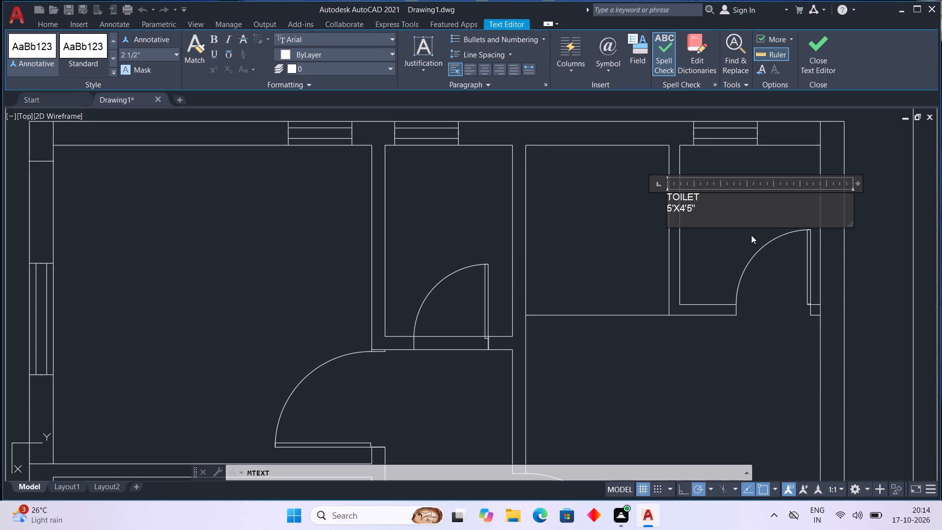
left_click(729, 273)
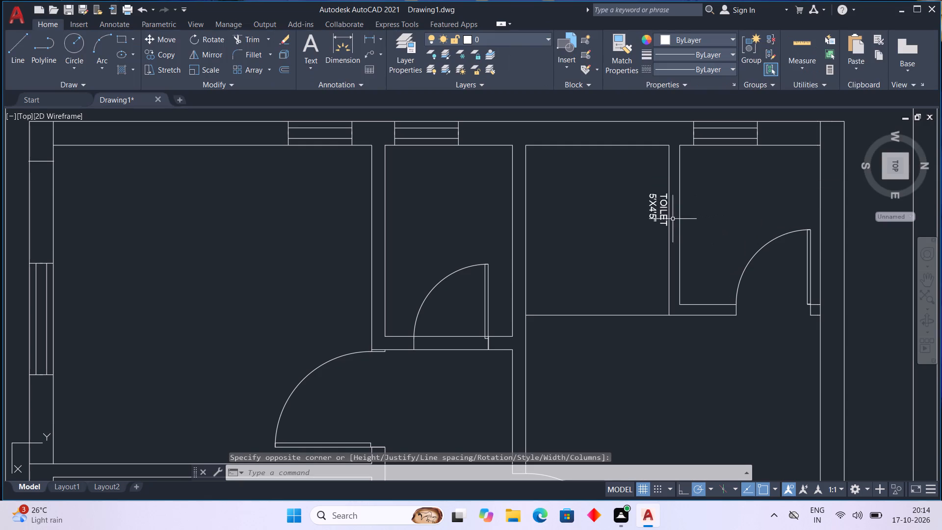
Move the TOILET label off the partition wall into the rear corner toilet, above its door swing.
left_click(657, 209)
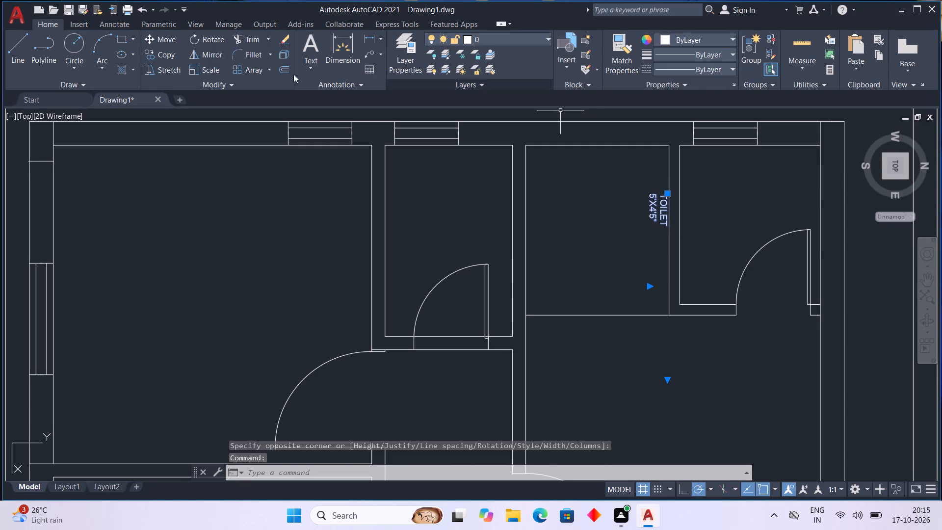
left_click(163, 38)
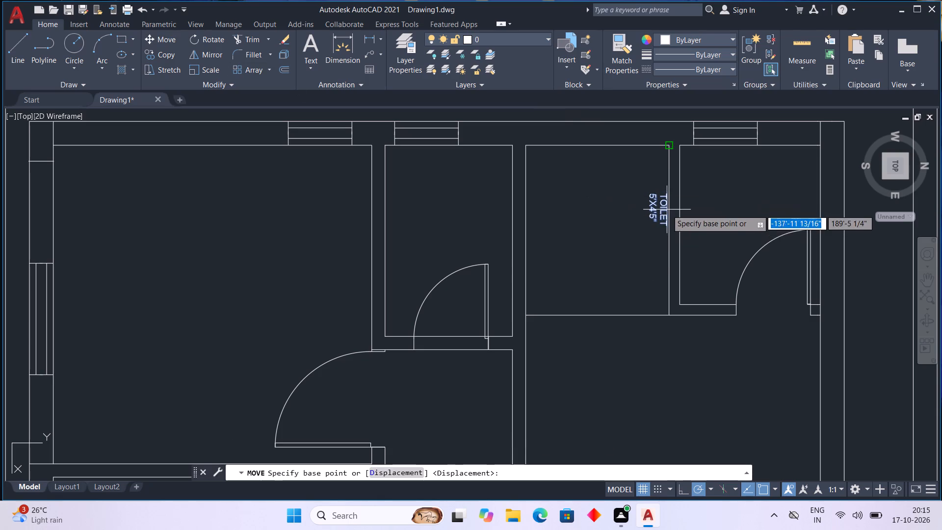
left_click(661, 209)
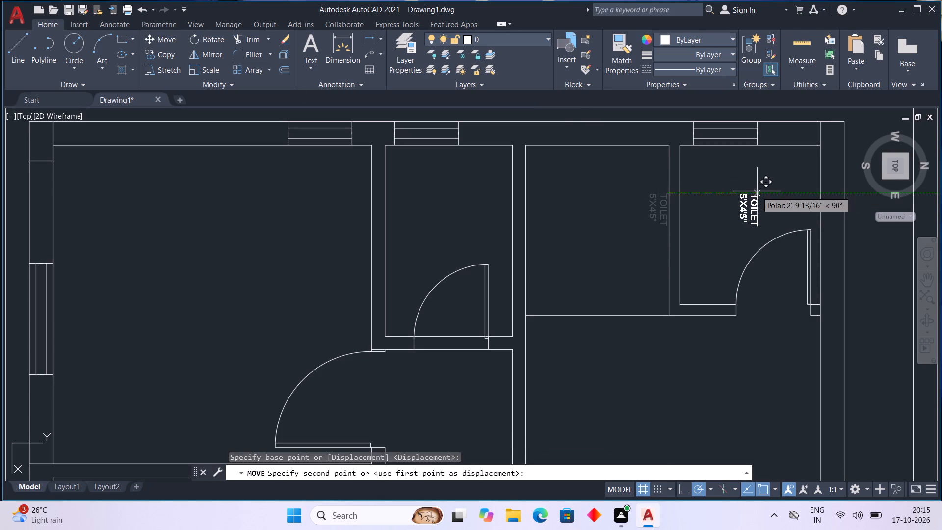
left_click(732, 185)
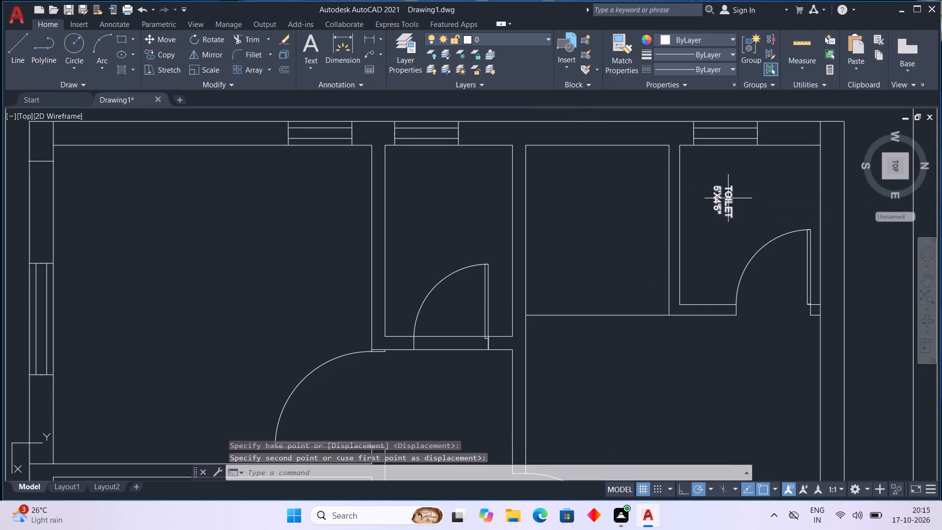
Rotate the TOILET label 90° inside the rear corner toilet so it reads horizontally in the current view.
left_click(728, 199)
left_click(201, 41)
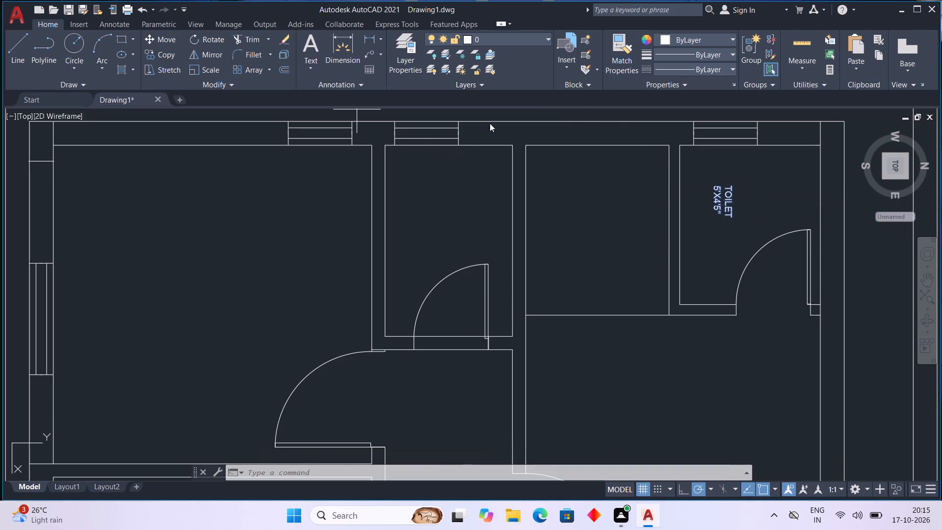
left_click(726, 193)
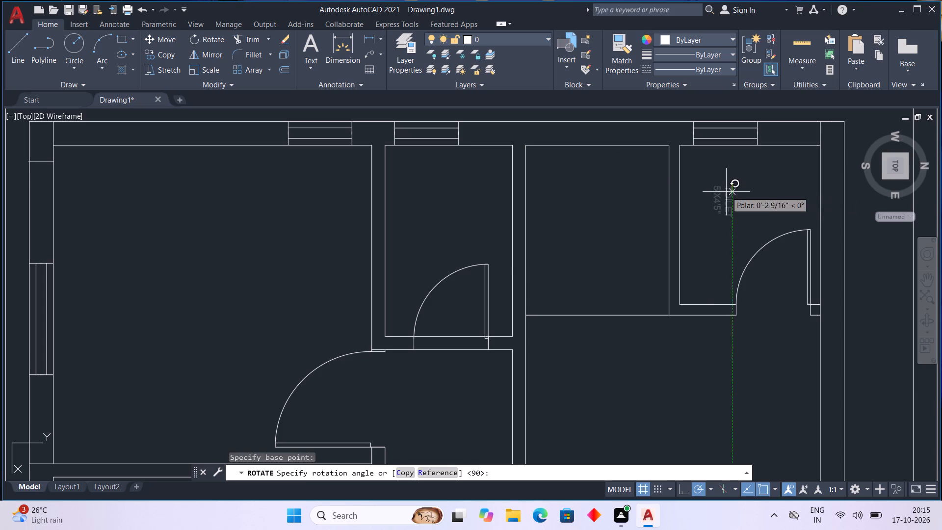
left_click(769, 188)
key("Escape")
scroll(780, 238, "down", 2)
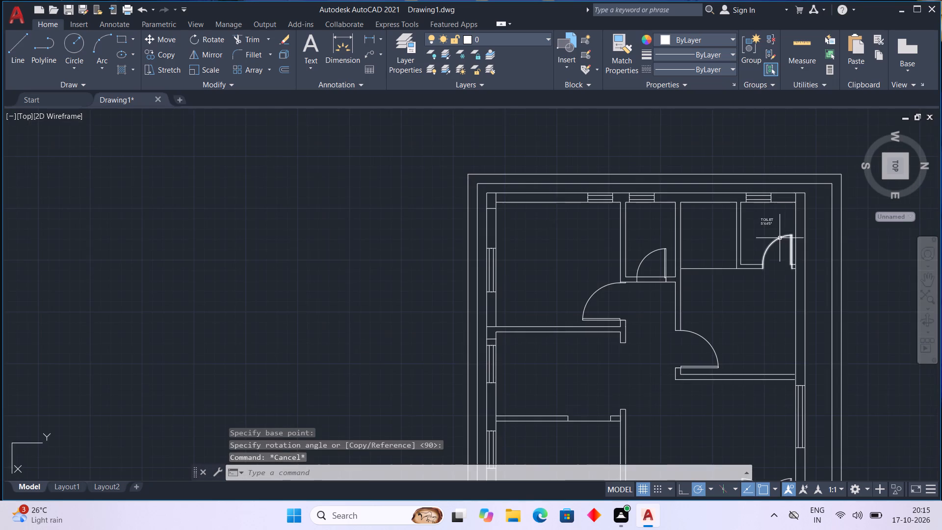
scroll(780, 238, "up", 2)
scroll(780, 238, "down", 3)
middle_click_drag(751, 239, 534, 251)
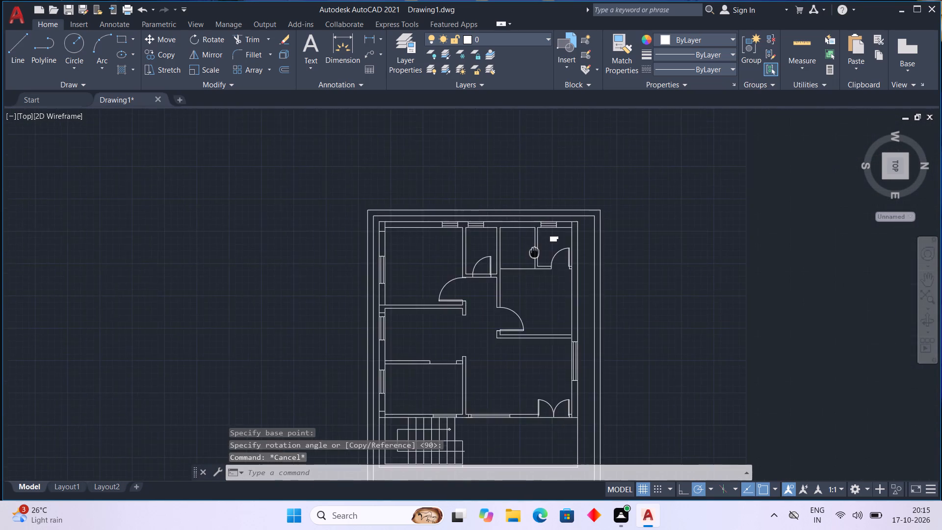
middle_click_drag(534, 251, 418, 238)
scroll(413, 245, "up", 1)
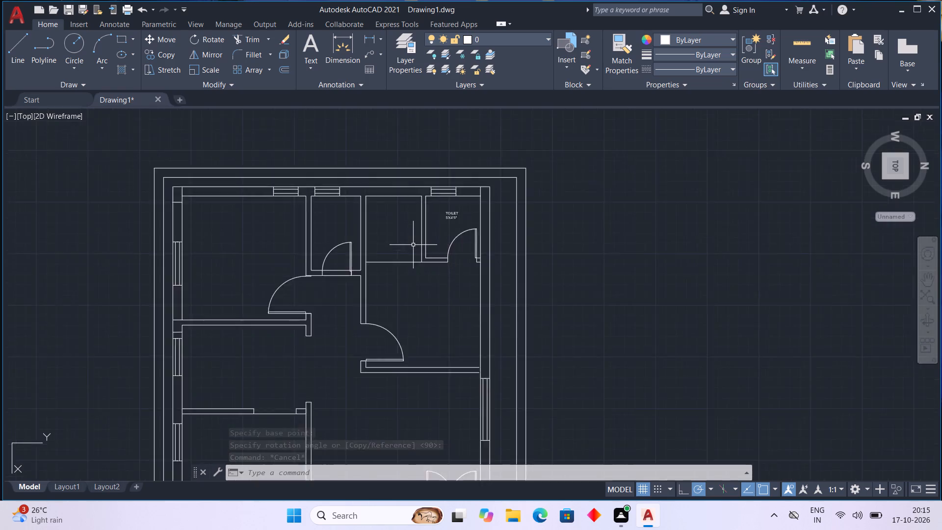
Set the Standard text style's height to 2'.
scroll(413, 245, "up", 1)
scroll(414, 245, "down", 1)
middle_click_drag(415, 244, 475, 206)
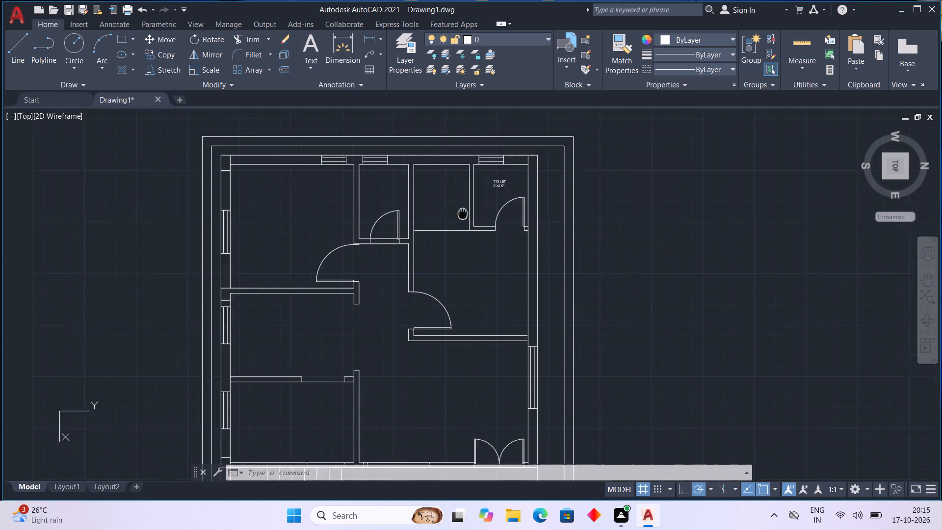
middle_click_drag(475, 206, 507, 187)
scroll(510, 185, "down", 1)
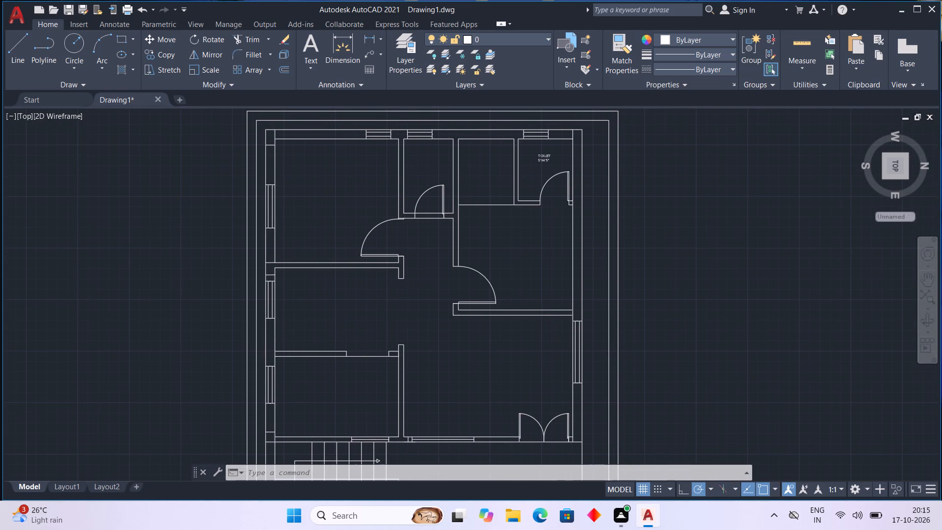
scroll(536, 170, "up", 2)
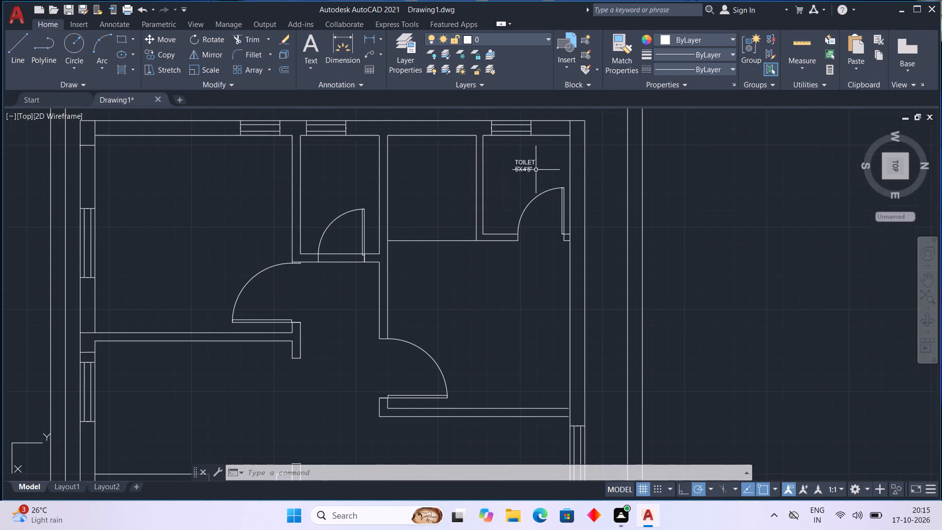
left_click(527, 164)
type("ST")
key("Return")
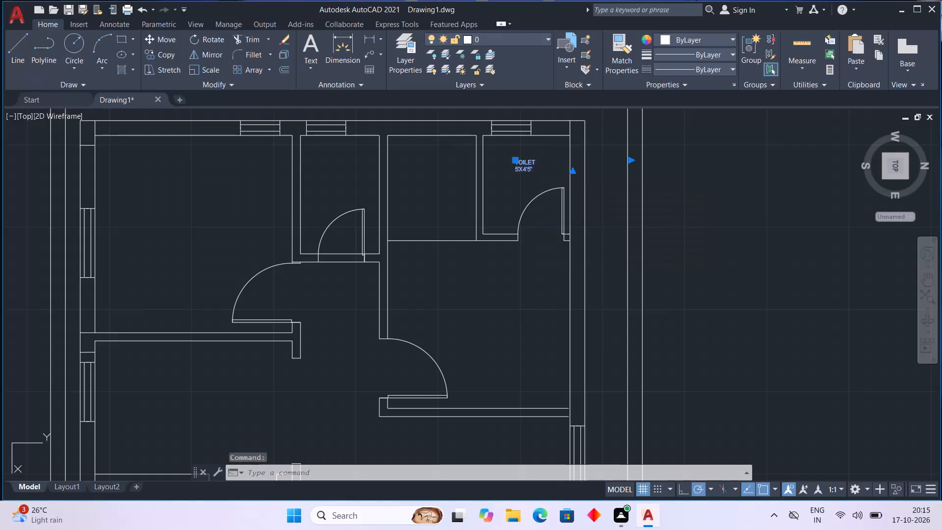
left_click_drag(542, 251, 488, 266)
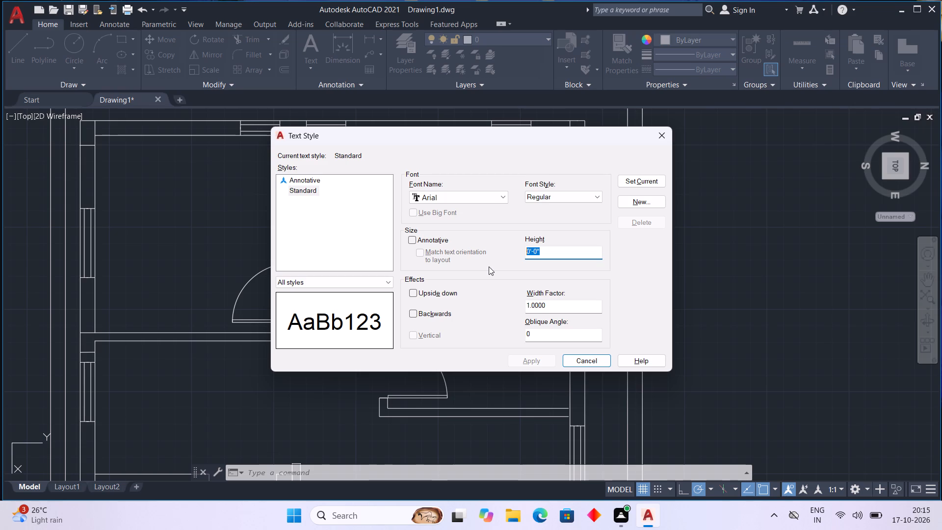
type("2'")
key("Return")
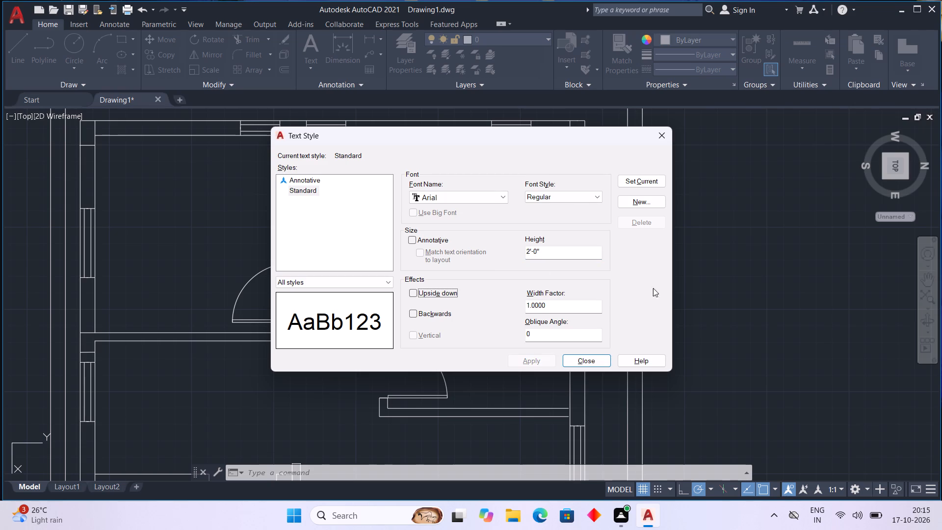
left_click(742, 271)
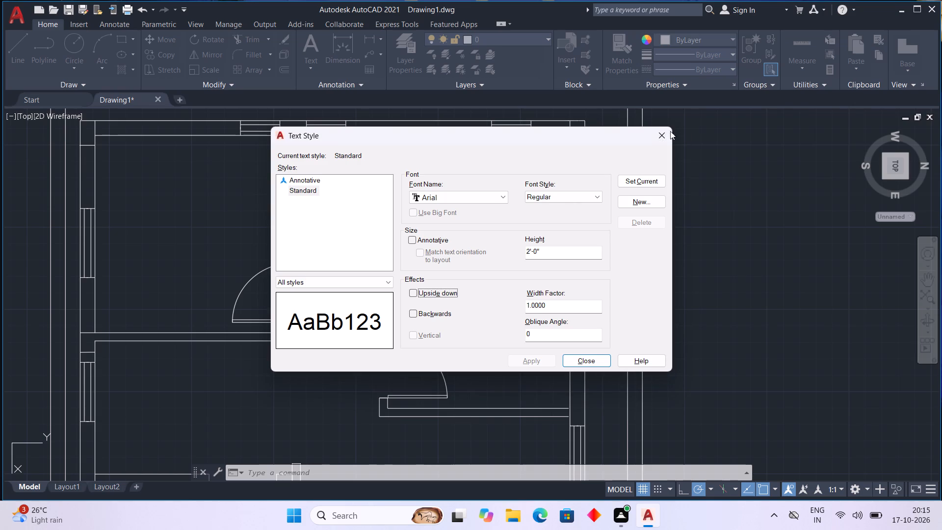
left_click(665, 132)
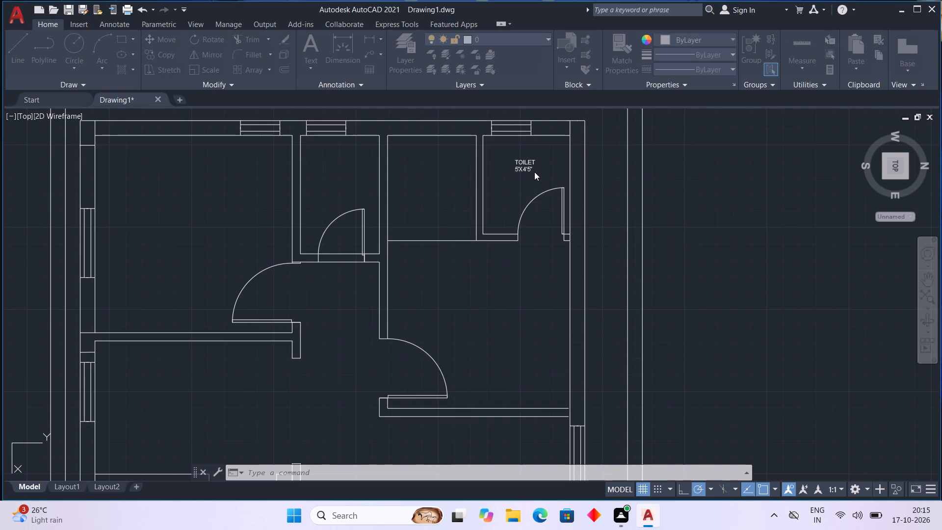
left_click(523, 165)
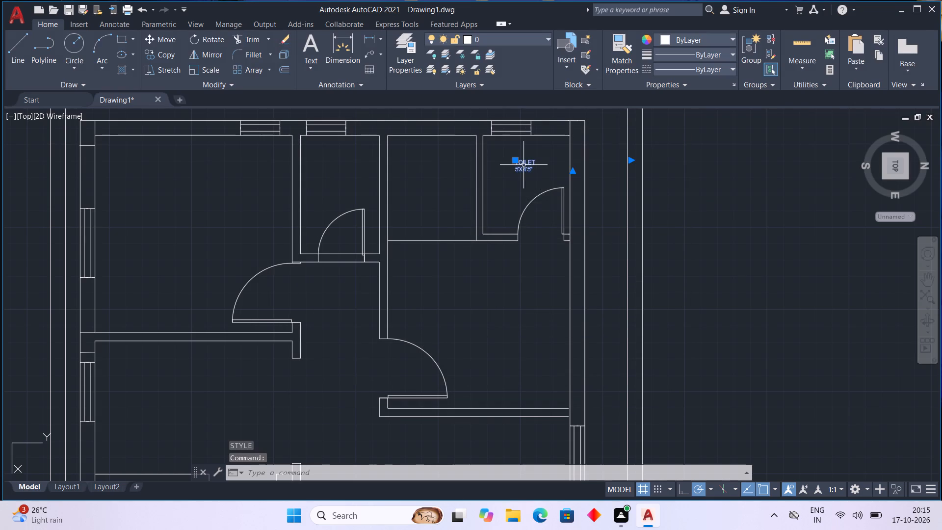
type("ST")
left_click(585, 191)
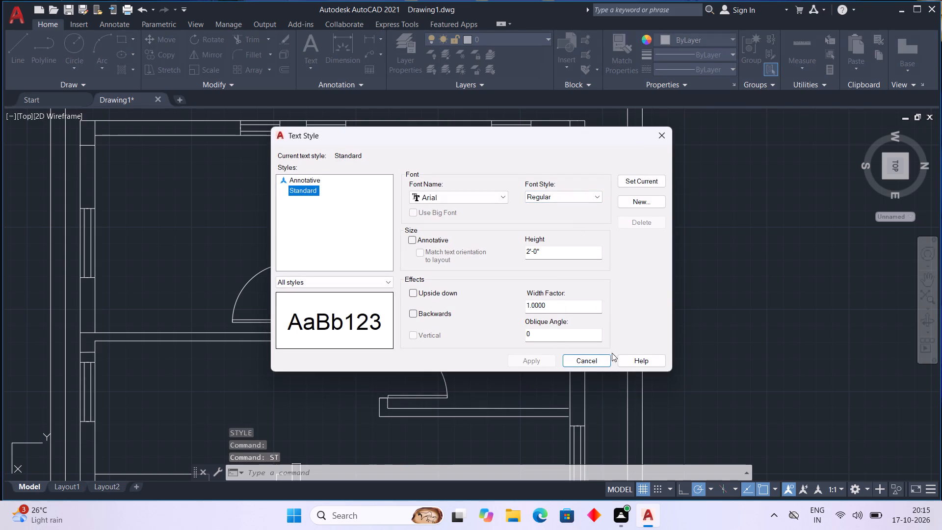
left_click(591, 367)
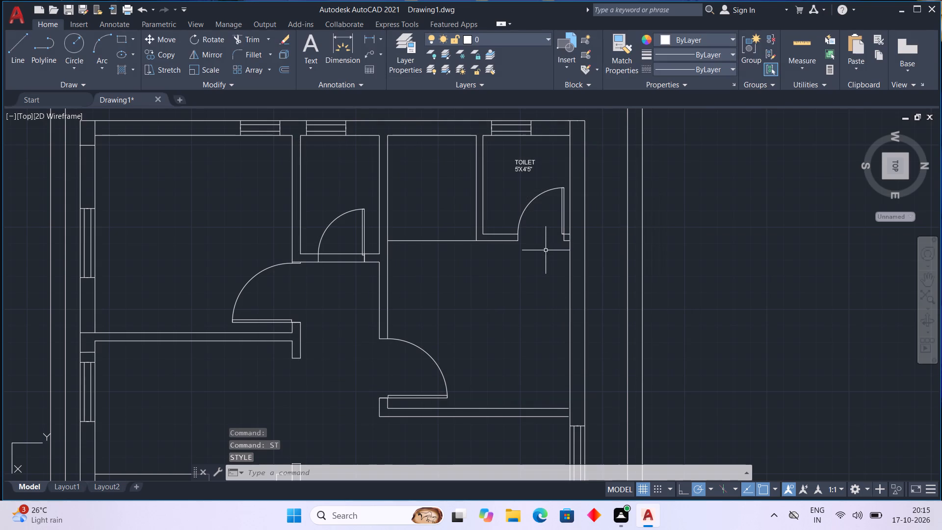
Delete the small TOILET label from the rear corner toilet.
left_click(526, 160)
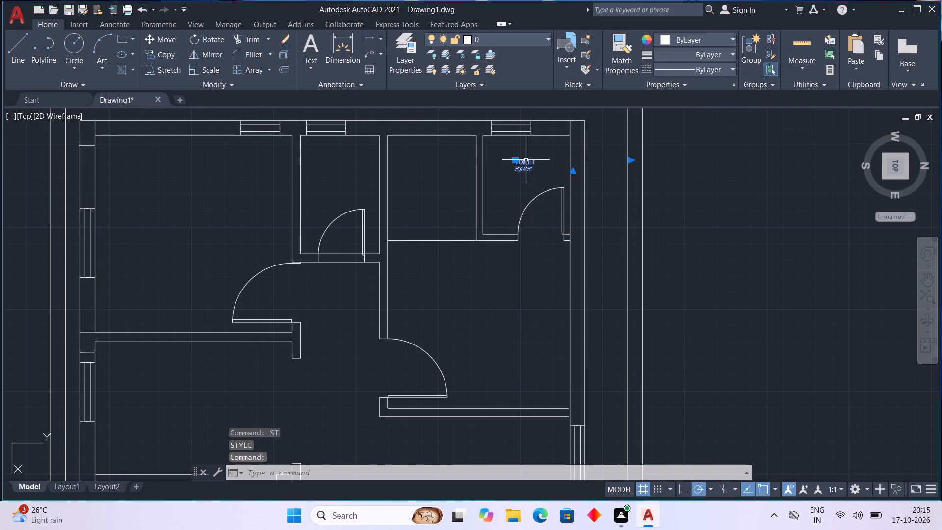
key("Delete")
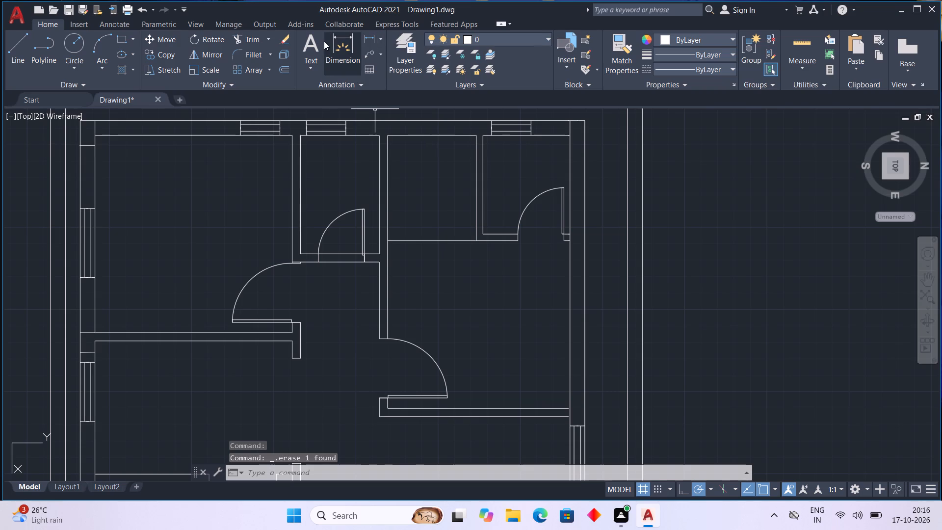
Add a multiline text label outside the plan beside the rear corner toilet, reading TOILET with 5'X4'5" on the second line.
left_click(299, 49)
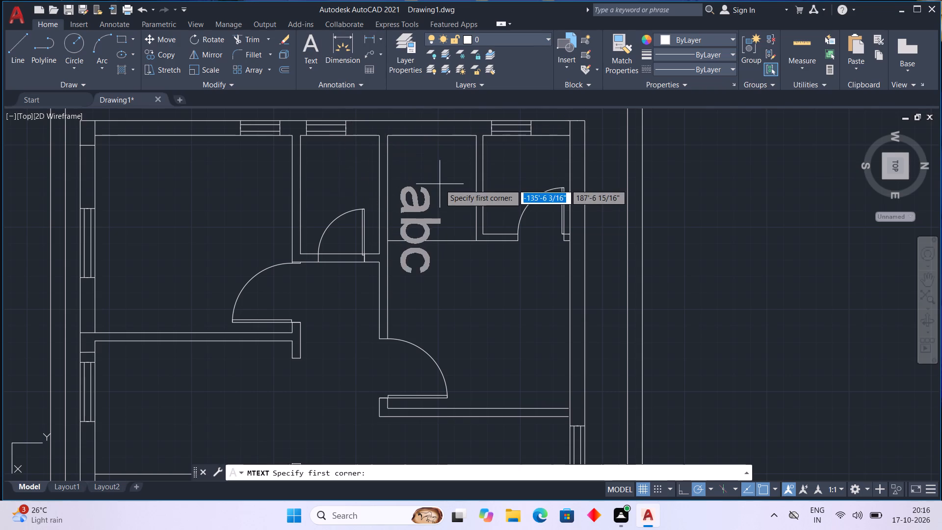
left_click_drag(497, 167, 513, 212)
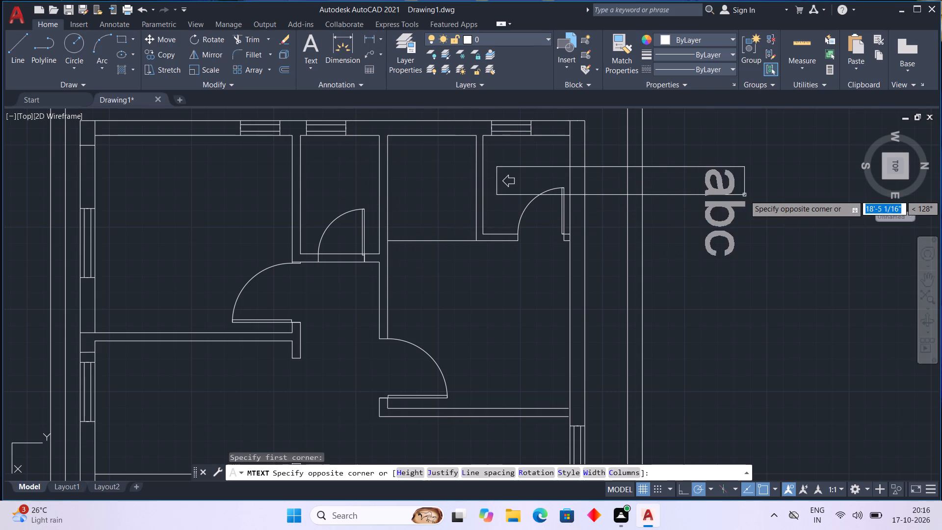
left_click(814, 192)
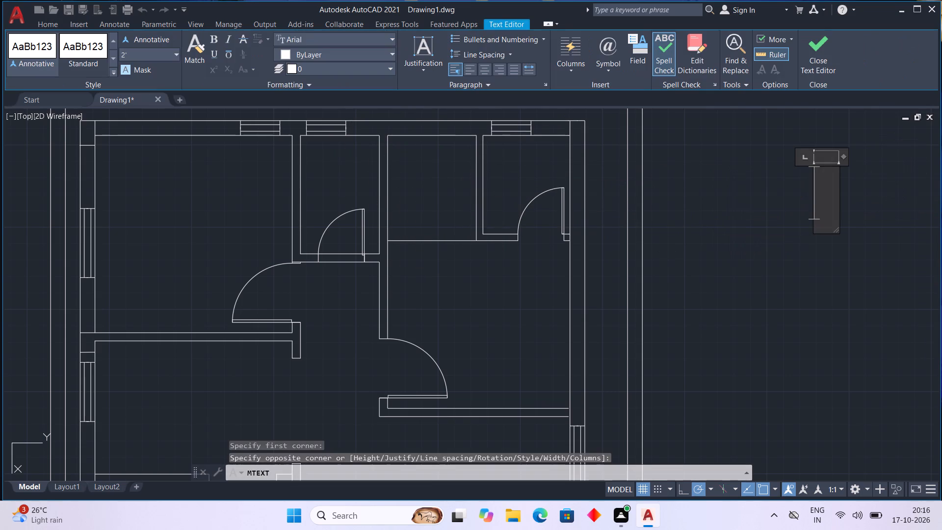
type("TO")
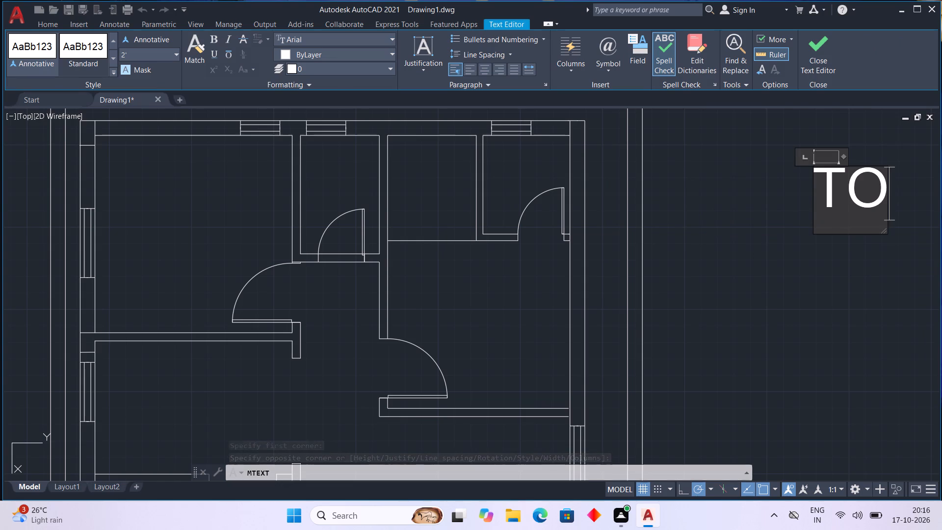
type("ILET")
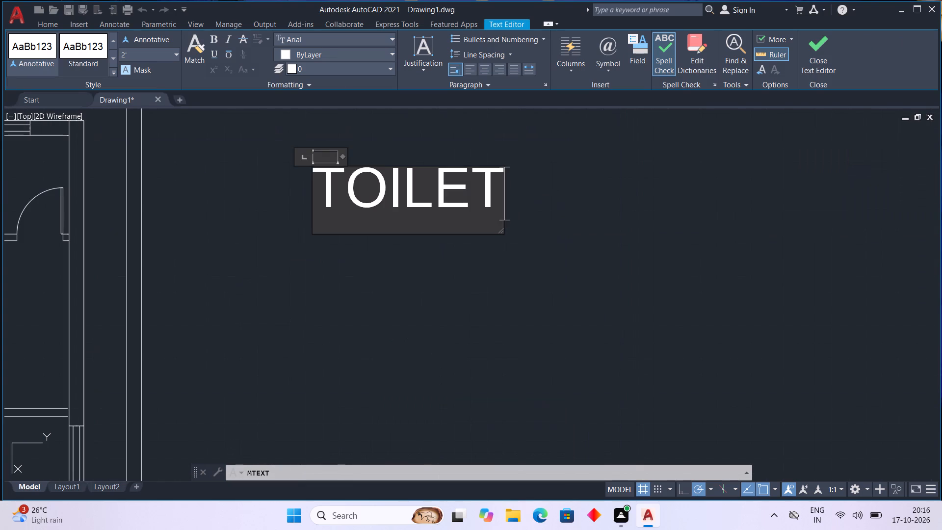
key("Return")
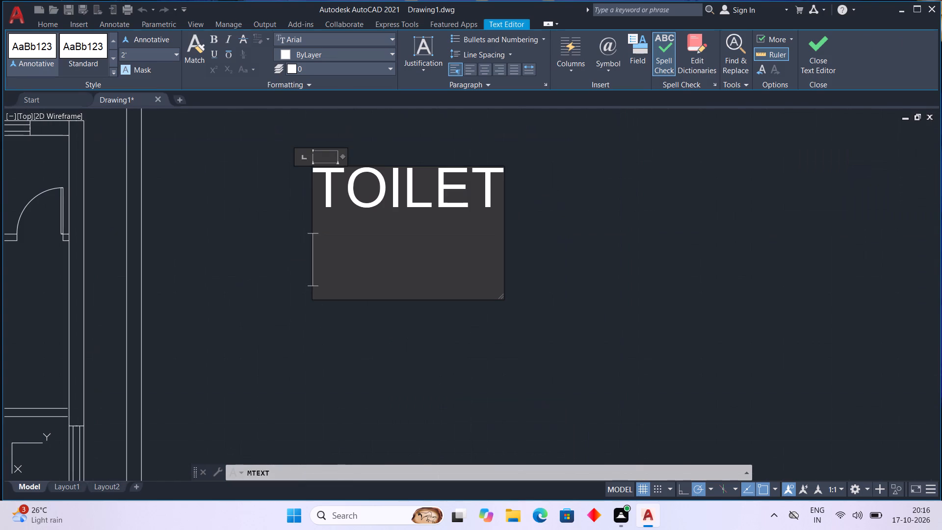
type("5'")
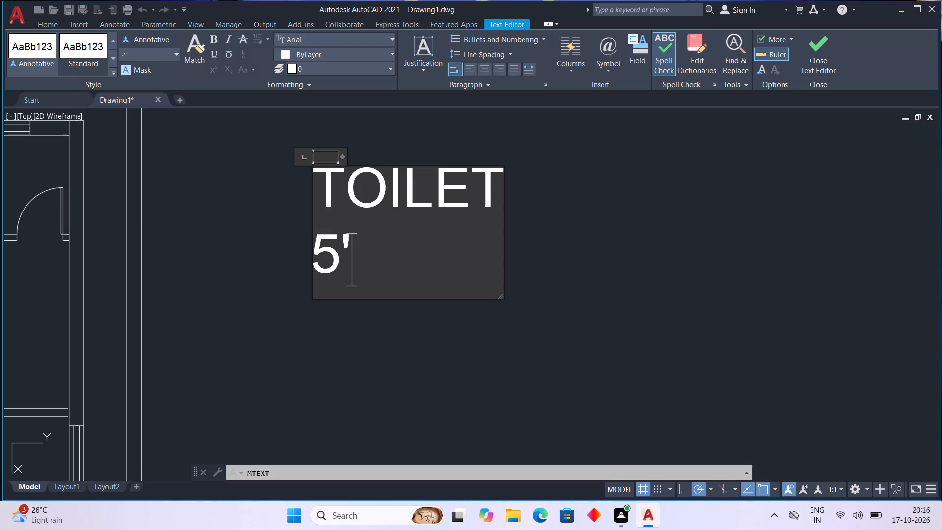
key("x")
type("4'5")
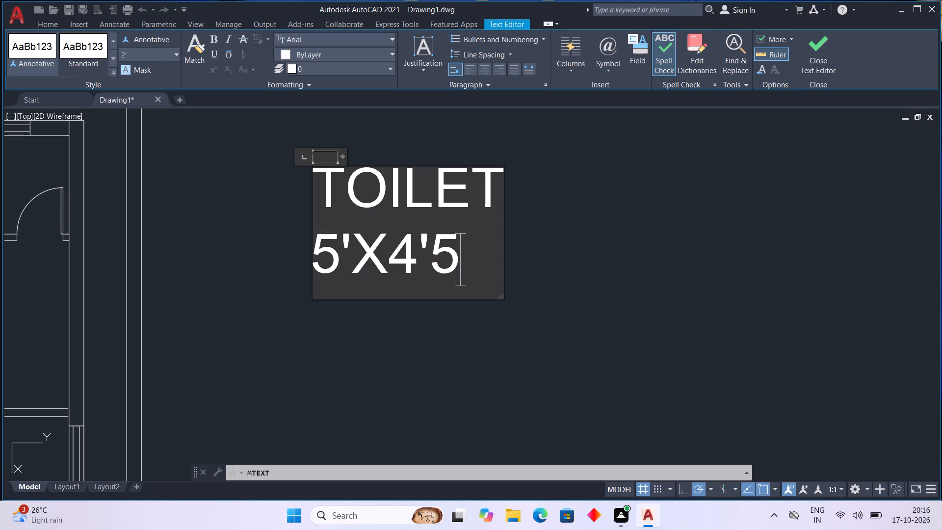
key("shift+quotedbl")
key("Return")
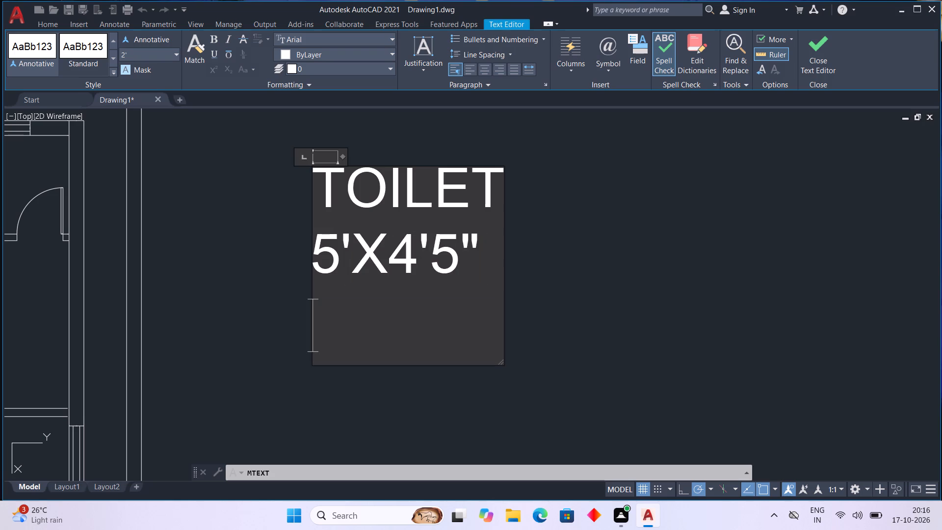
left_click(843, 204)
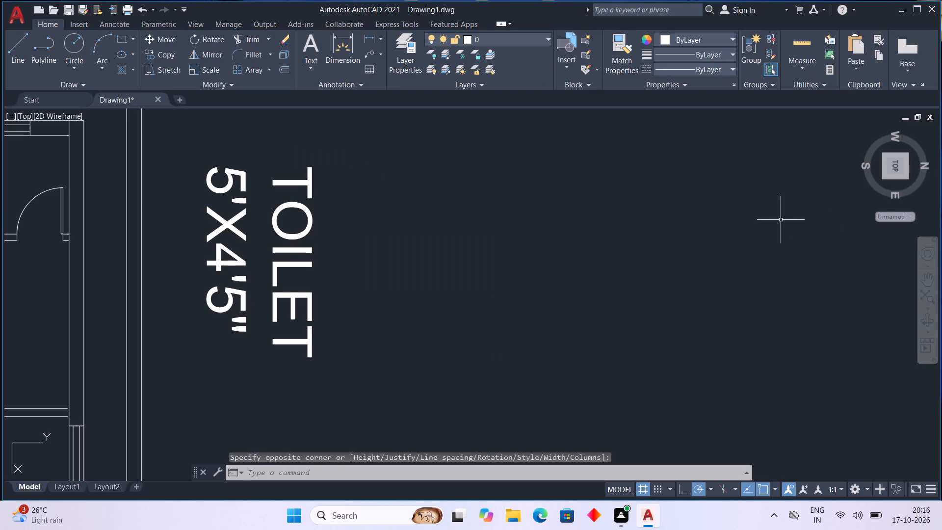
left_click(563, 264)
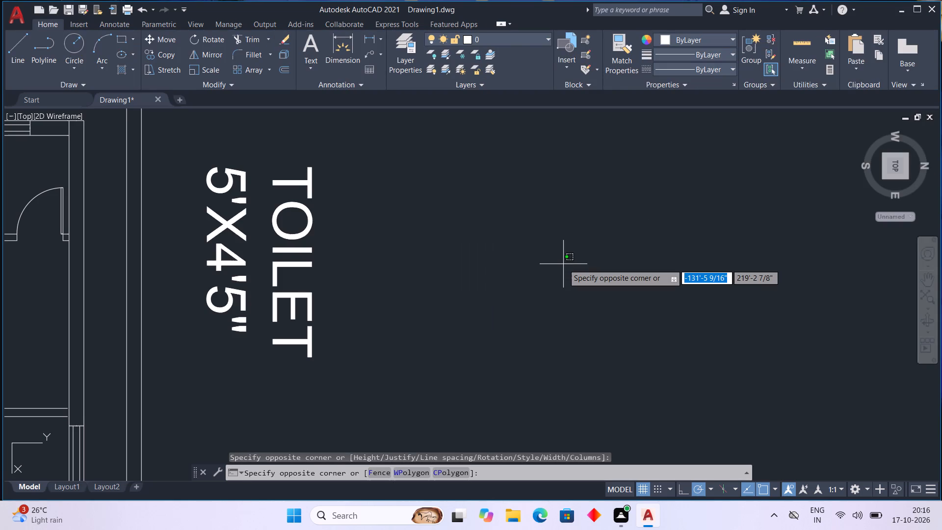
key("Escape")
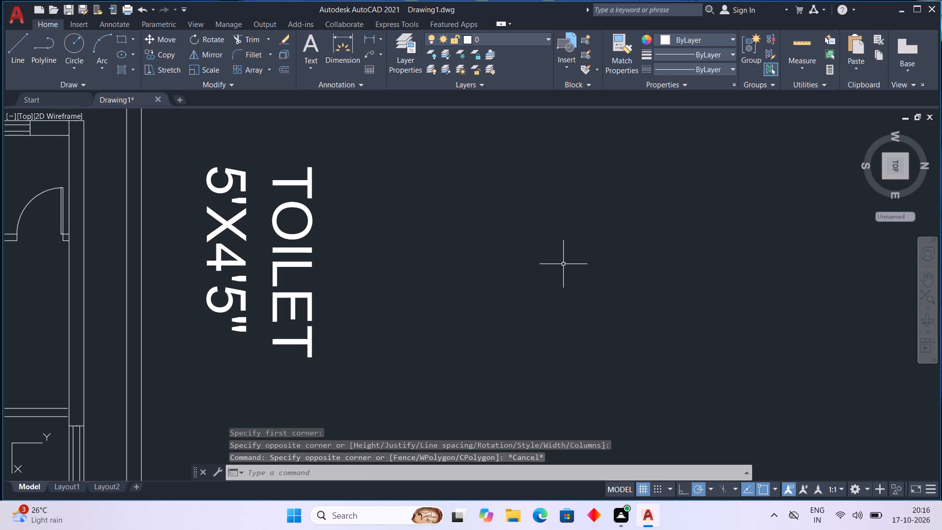
Set the Standard text style's height to 50".
scroll(549, 235, "down", 3)
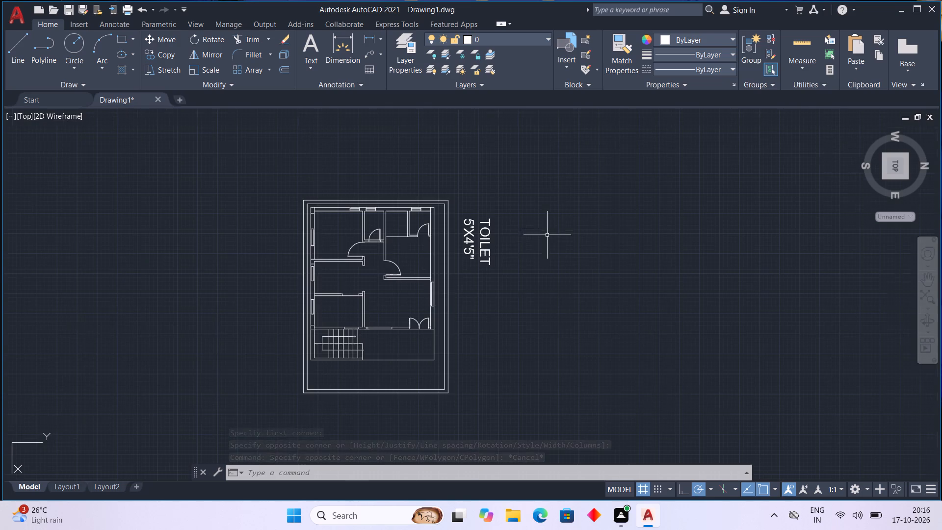
scroll(499, 257, "up", 2)
scroll(498, 256, "down", 1)
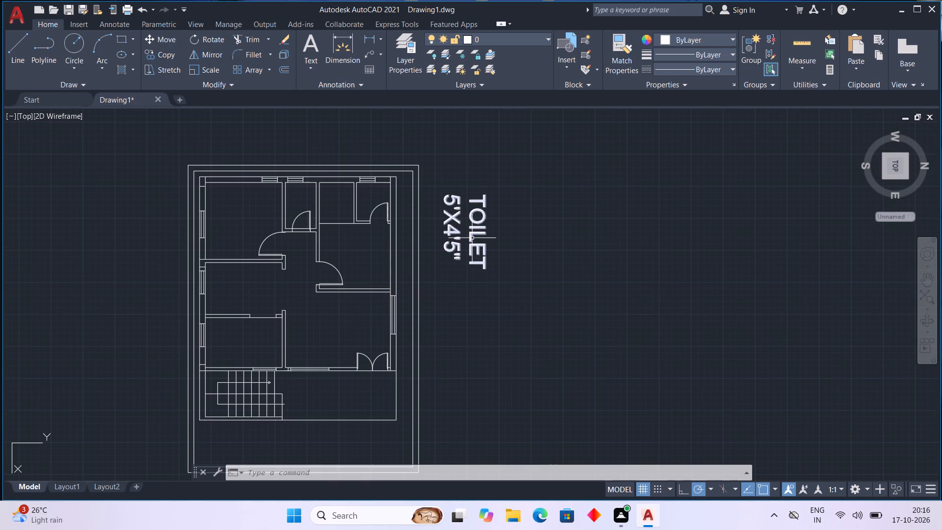
scroll(472, 238, "up", 1)
left_click(472, 238)
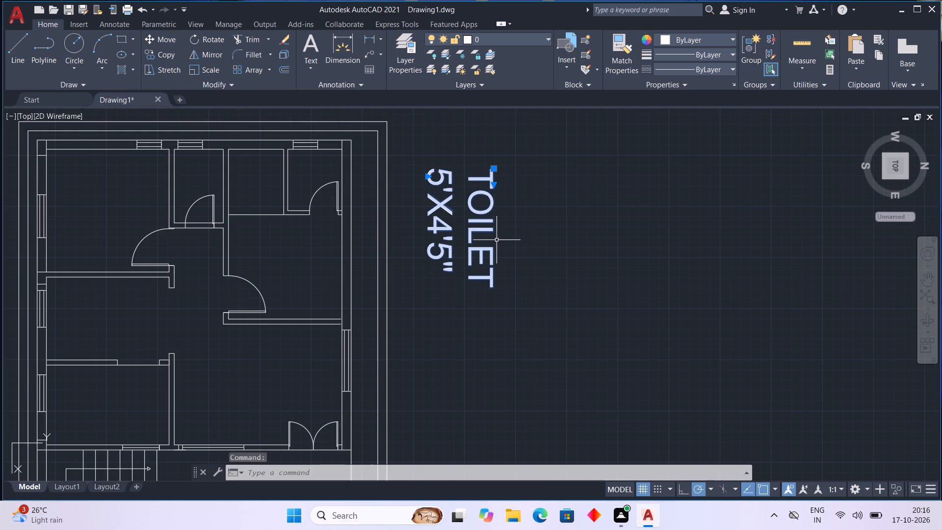
type("ST")
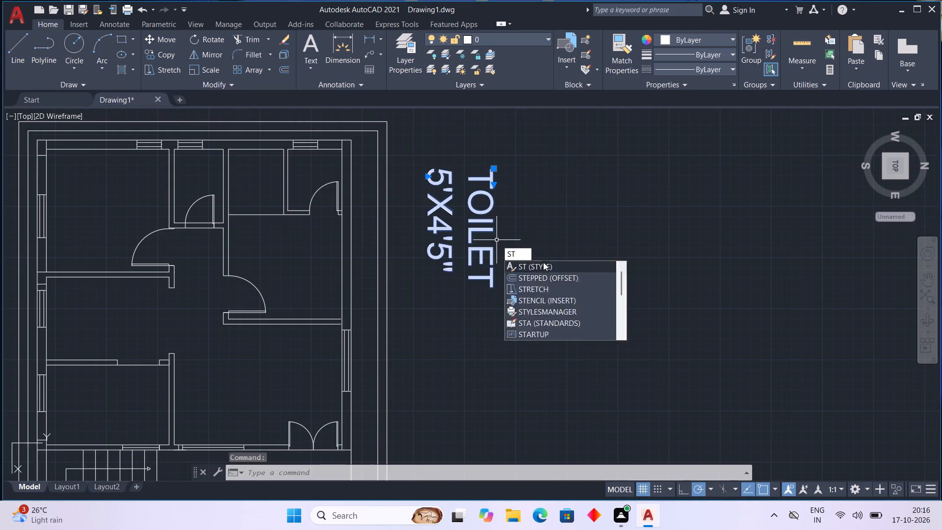
left_click(543, 262)
left_click_drag(556, 252, 493, 255)
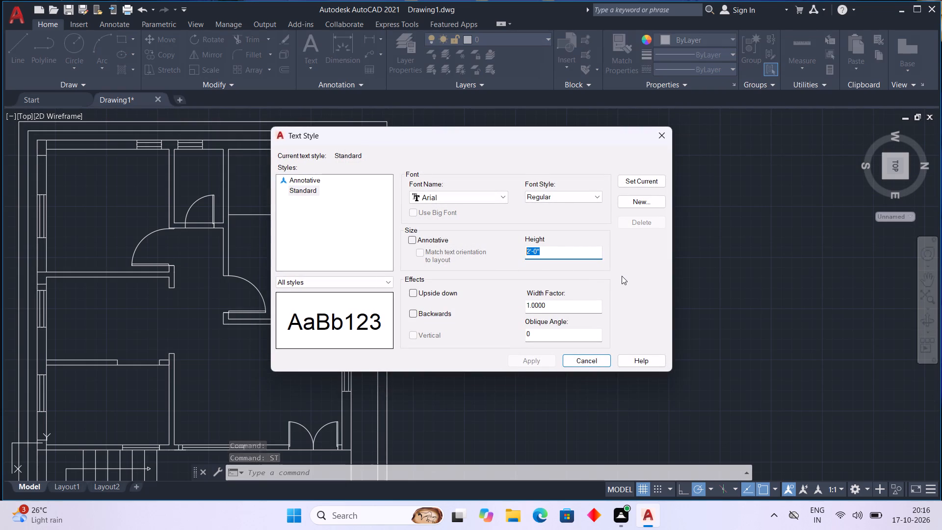
type("50")
key("shift+quotedbl")
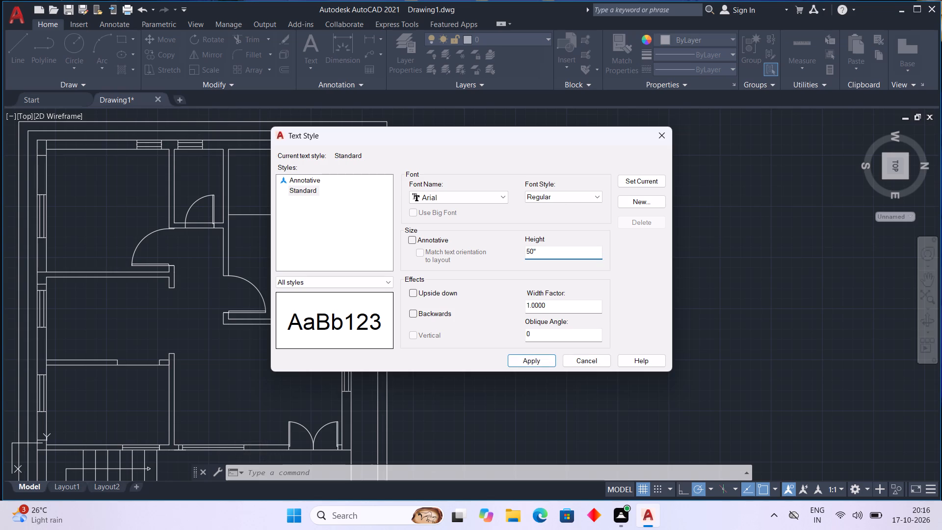
key("Return")
key("Escape")
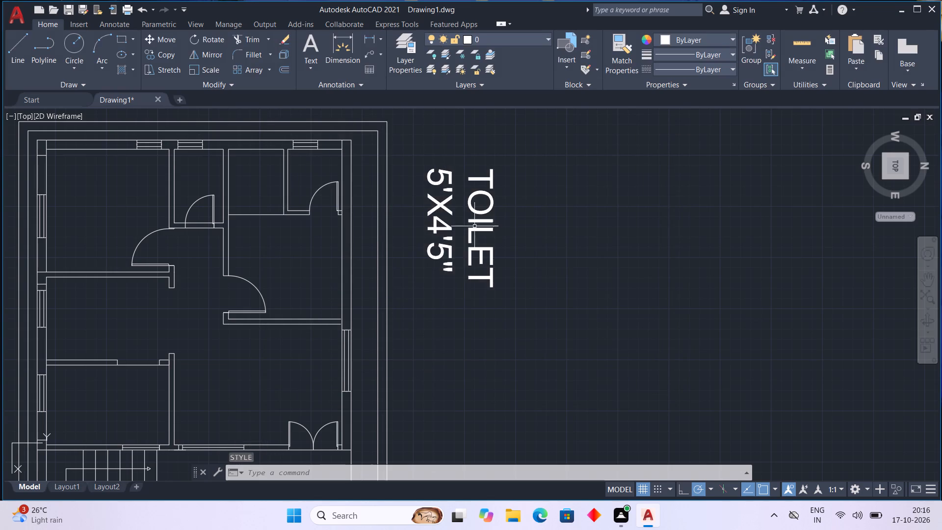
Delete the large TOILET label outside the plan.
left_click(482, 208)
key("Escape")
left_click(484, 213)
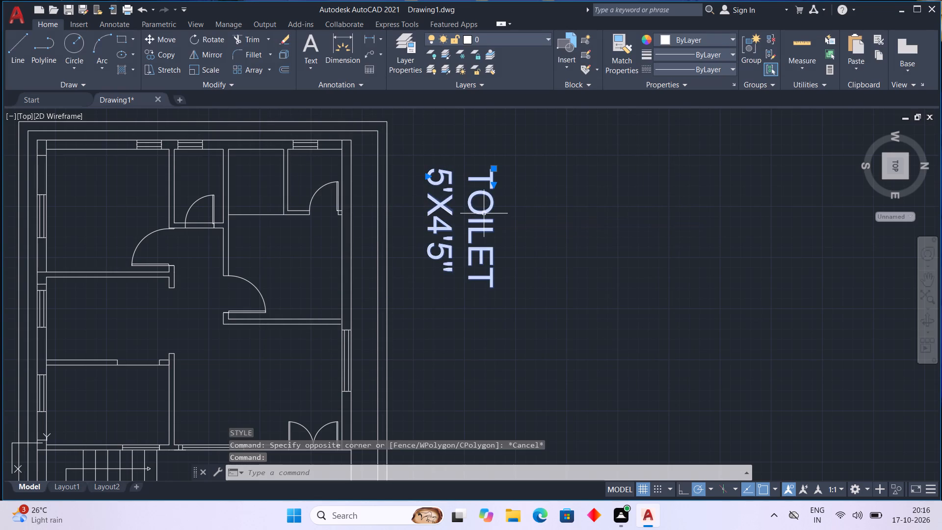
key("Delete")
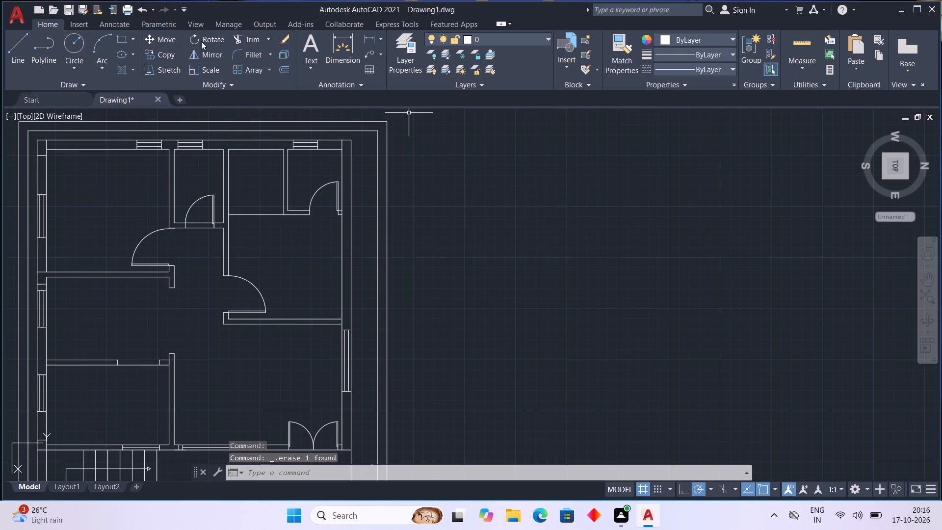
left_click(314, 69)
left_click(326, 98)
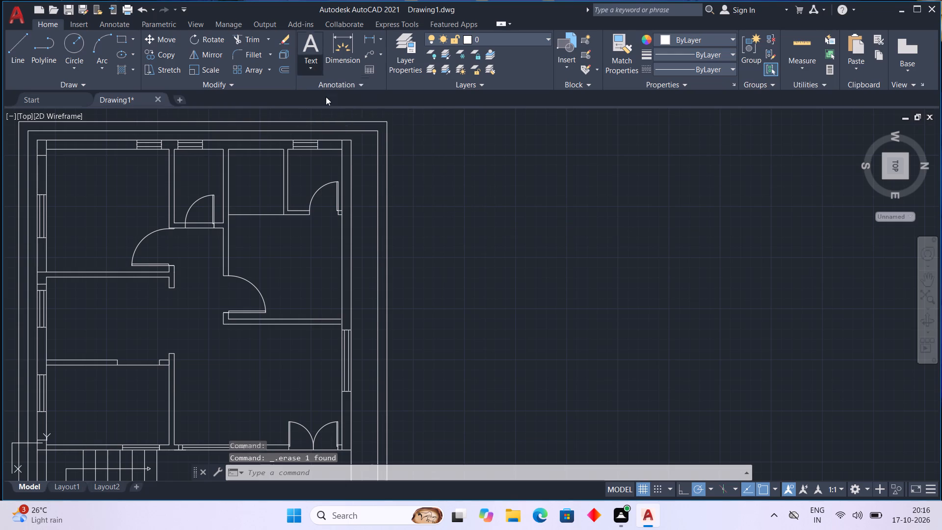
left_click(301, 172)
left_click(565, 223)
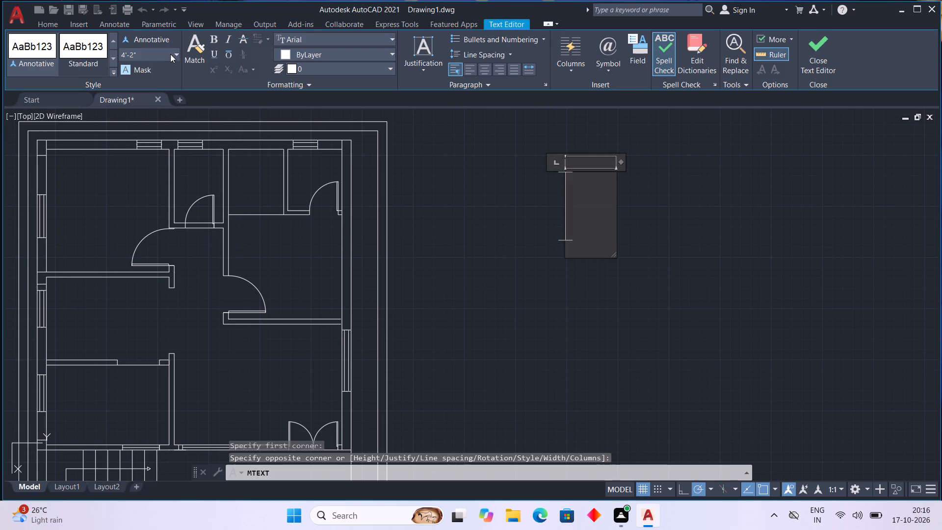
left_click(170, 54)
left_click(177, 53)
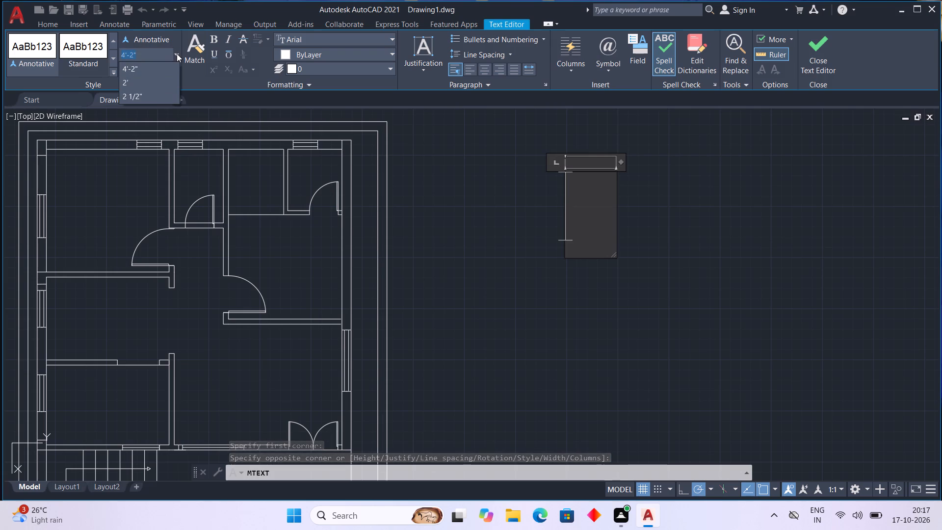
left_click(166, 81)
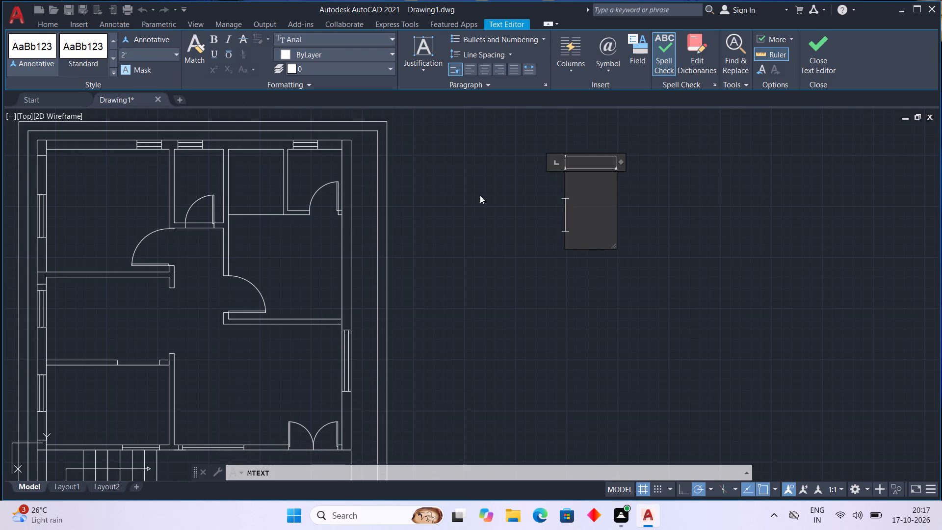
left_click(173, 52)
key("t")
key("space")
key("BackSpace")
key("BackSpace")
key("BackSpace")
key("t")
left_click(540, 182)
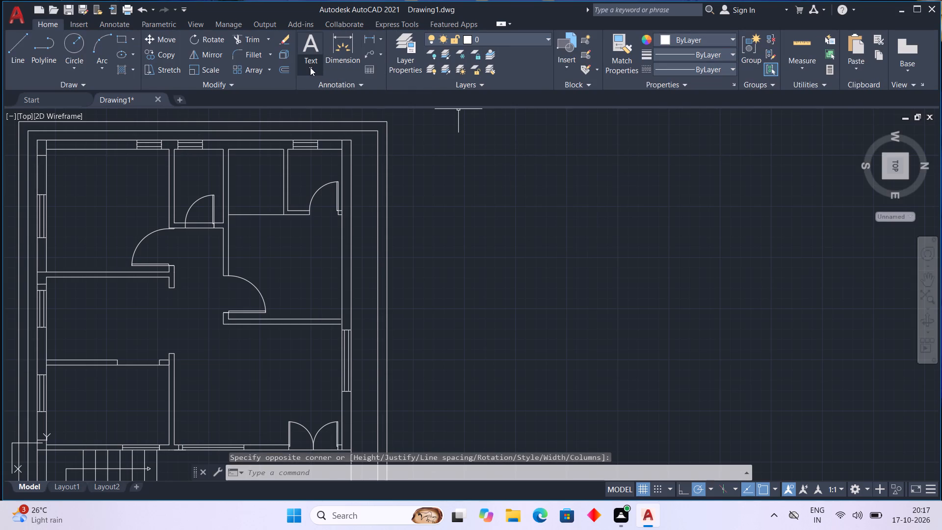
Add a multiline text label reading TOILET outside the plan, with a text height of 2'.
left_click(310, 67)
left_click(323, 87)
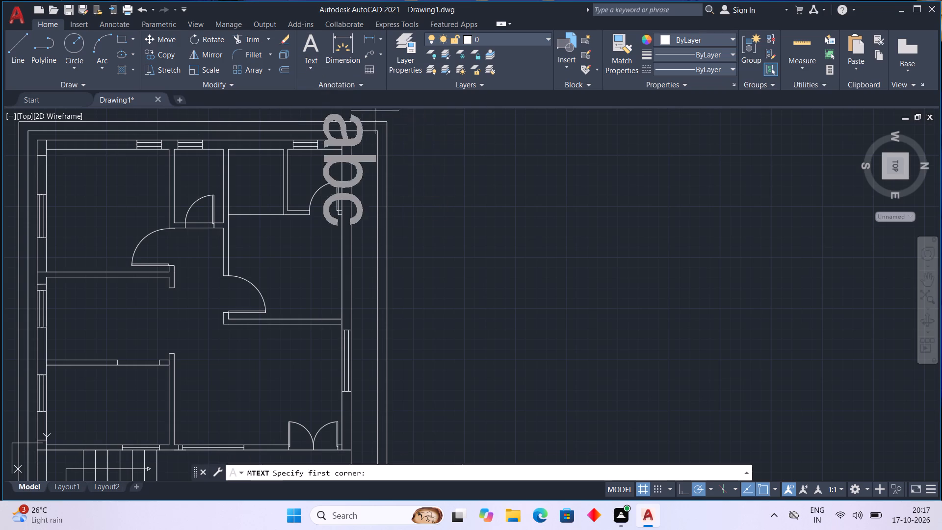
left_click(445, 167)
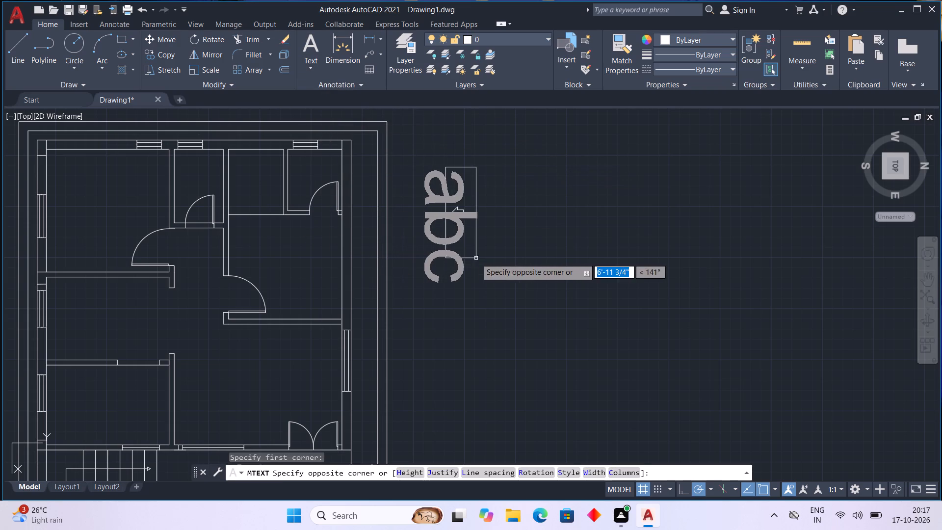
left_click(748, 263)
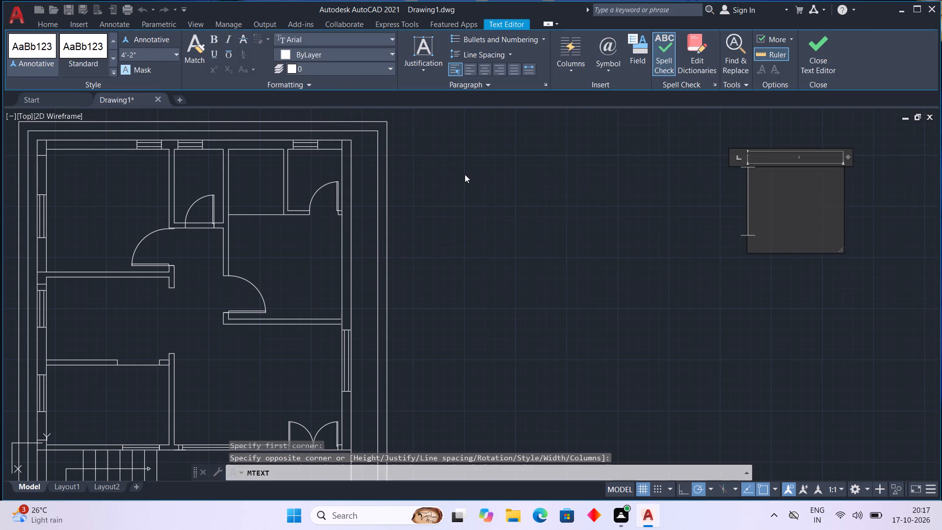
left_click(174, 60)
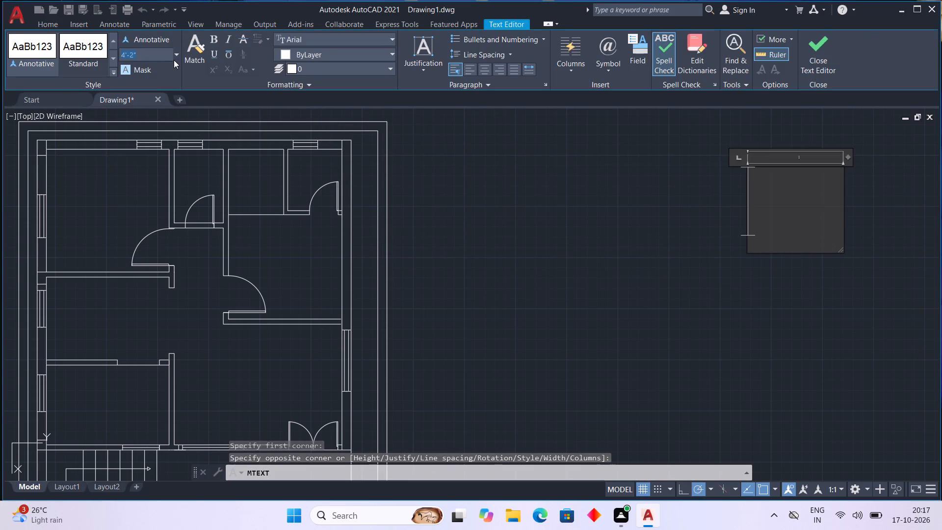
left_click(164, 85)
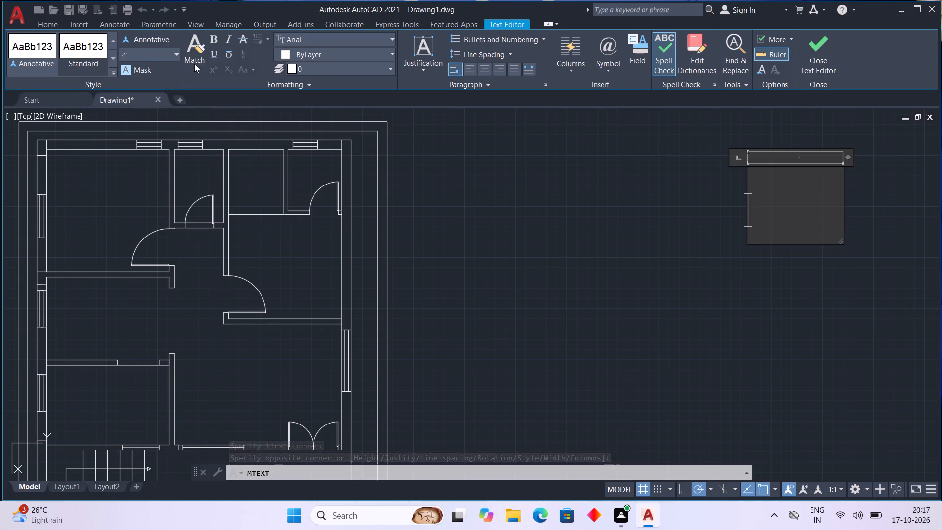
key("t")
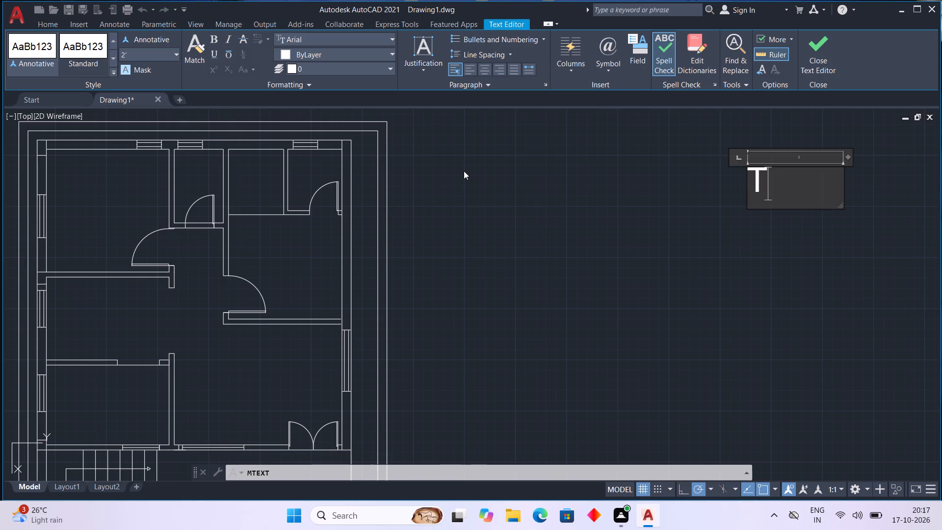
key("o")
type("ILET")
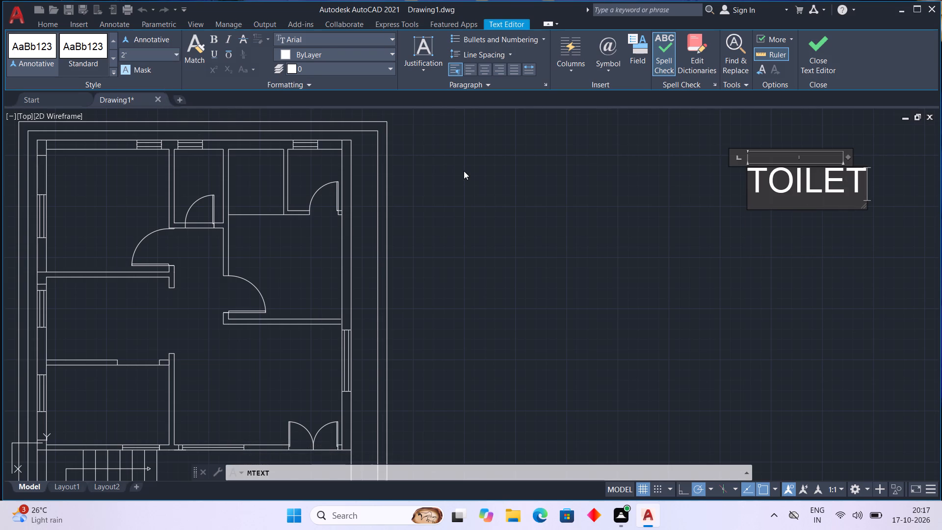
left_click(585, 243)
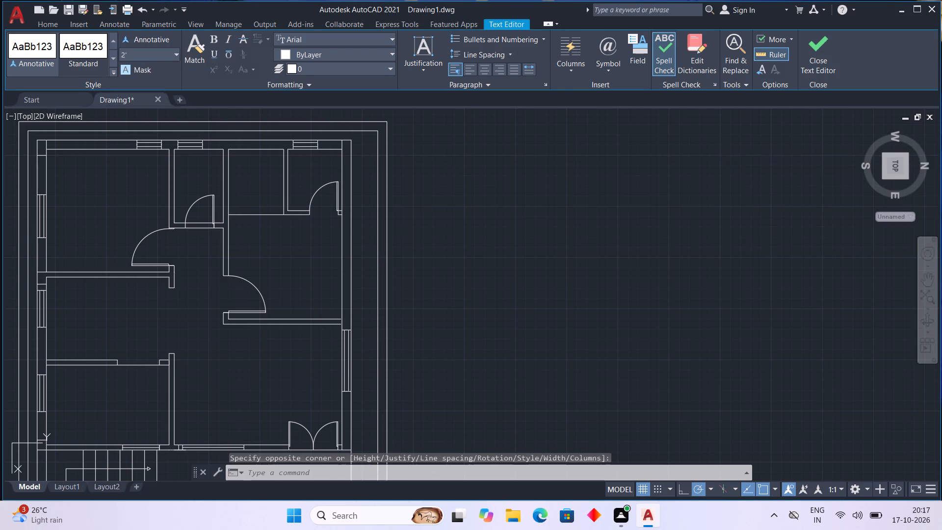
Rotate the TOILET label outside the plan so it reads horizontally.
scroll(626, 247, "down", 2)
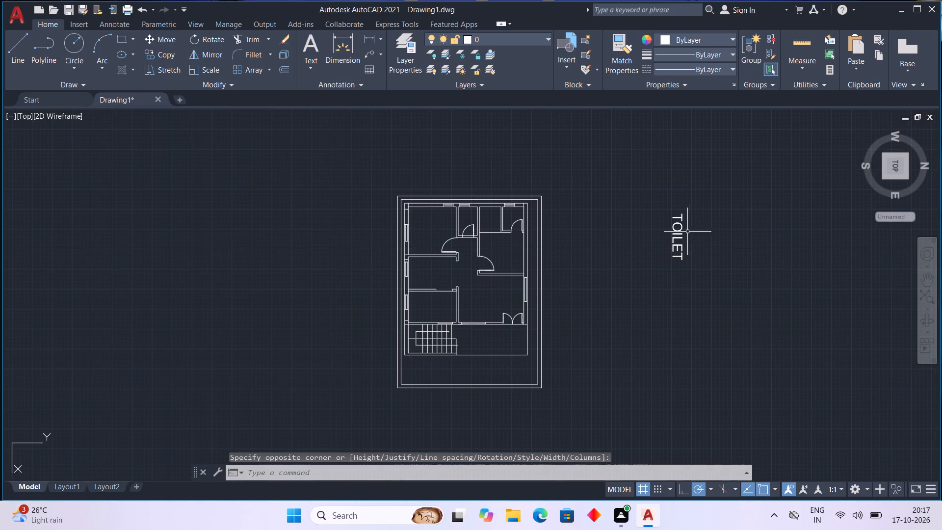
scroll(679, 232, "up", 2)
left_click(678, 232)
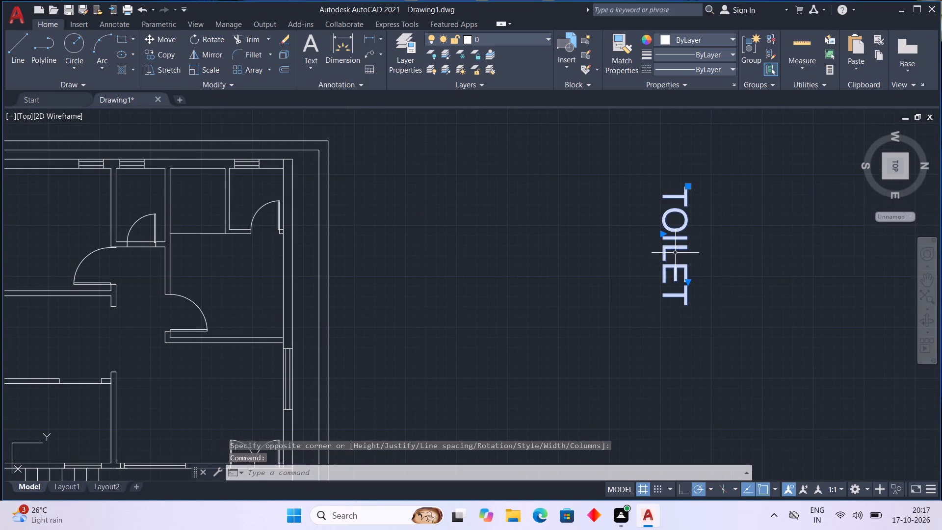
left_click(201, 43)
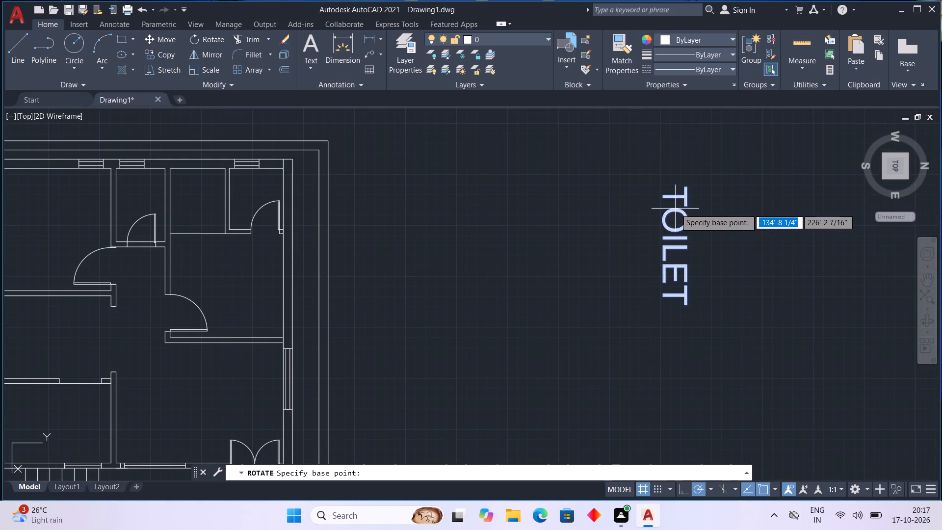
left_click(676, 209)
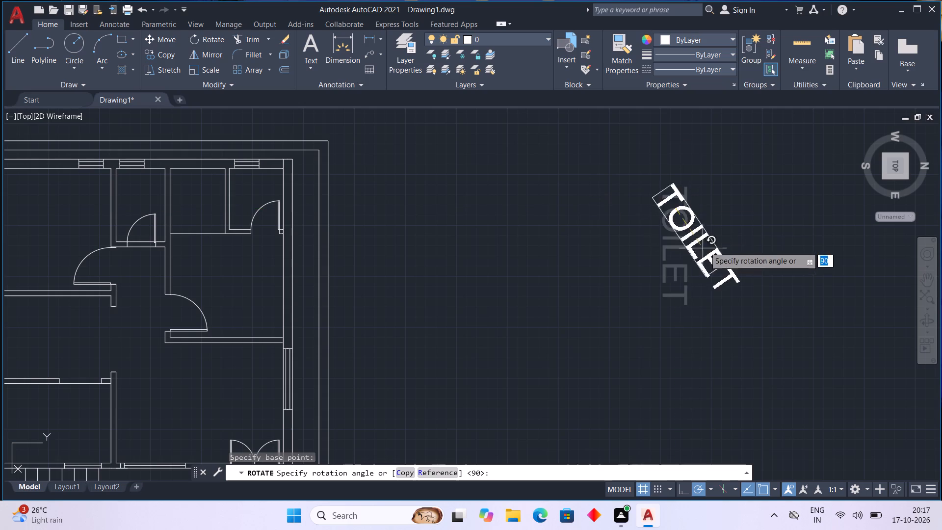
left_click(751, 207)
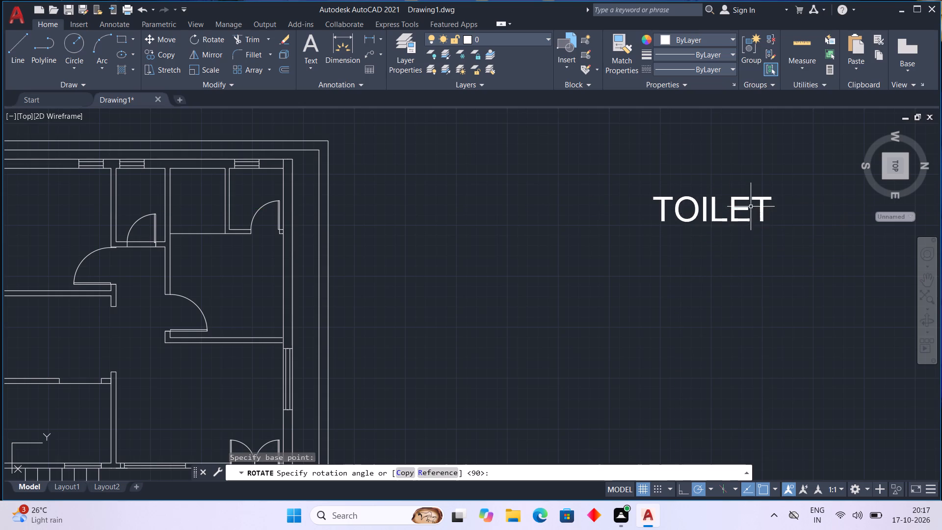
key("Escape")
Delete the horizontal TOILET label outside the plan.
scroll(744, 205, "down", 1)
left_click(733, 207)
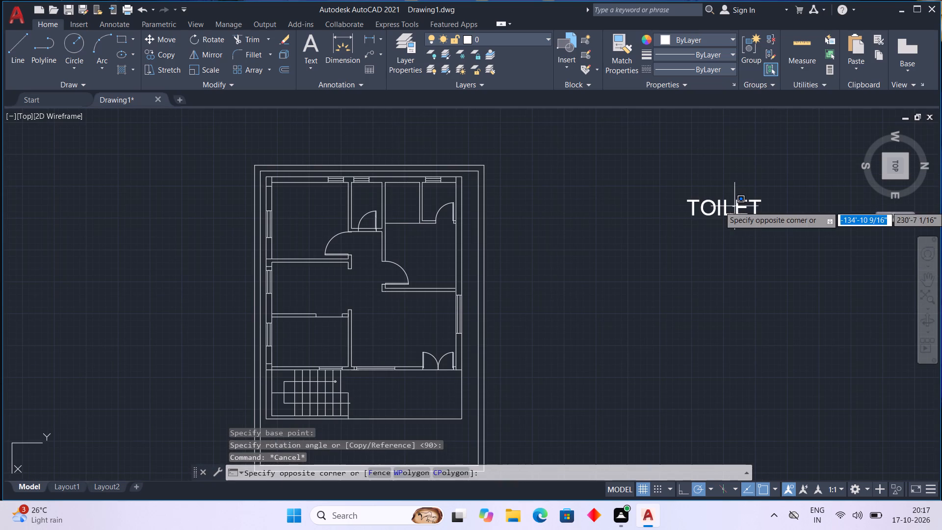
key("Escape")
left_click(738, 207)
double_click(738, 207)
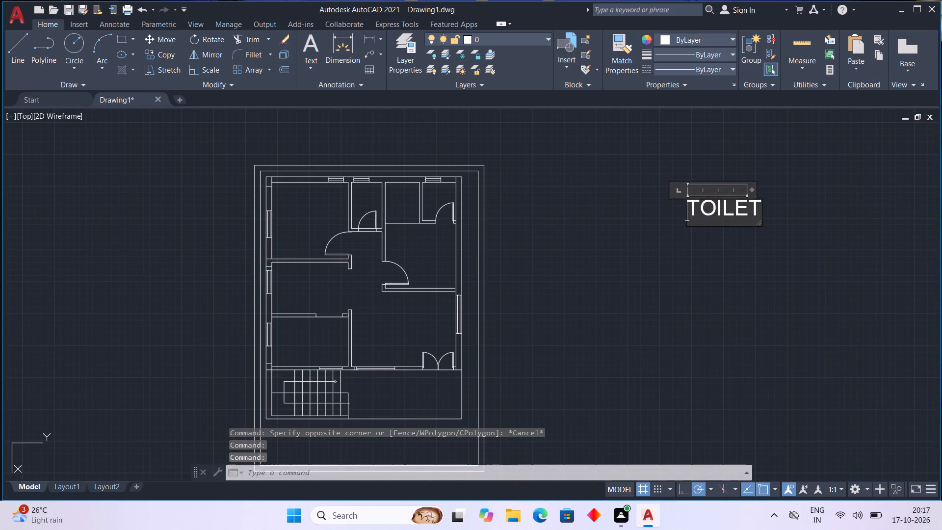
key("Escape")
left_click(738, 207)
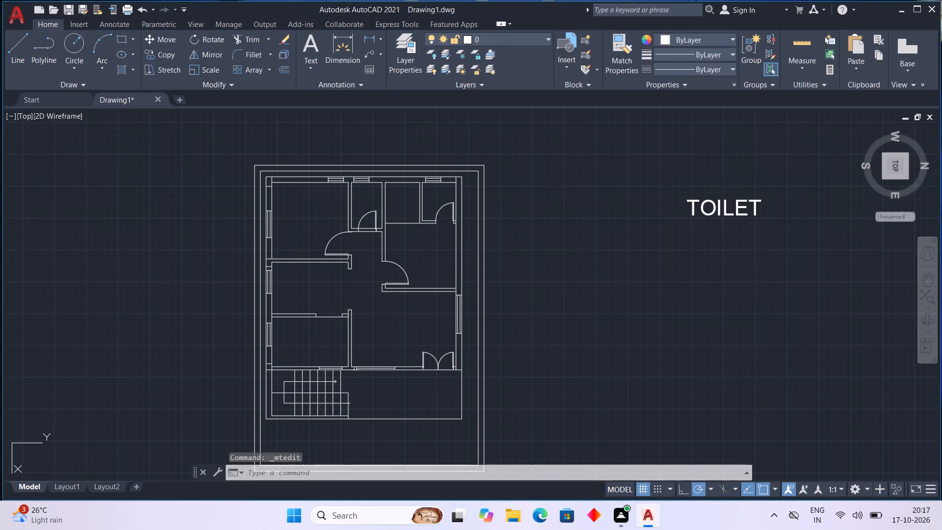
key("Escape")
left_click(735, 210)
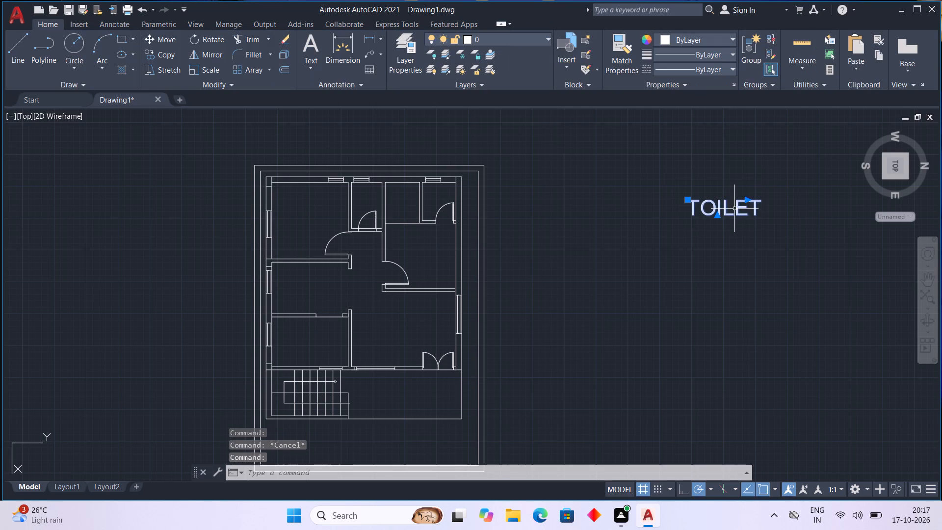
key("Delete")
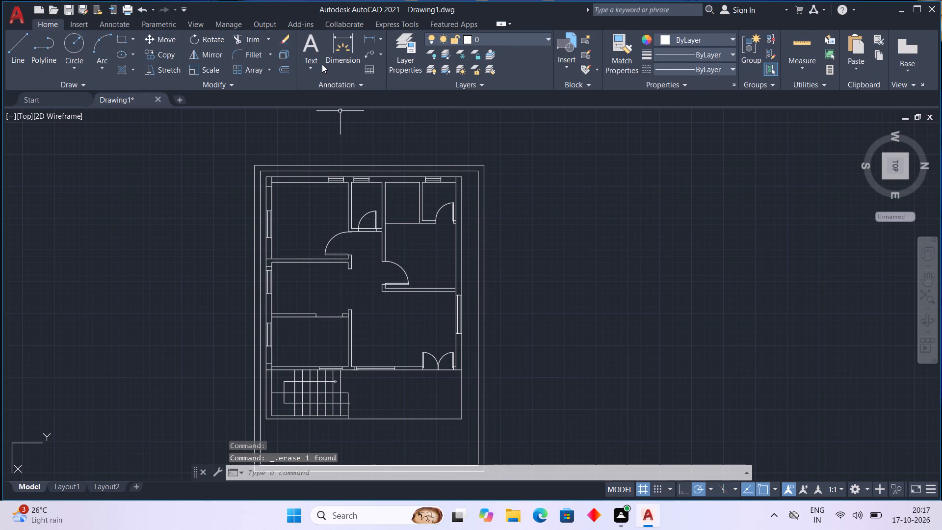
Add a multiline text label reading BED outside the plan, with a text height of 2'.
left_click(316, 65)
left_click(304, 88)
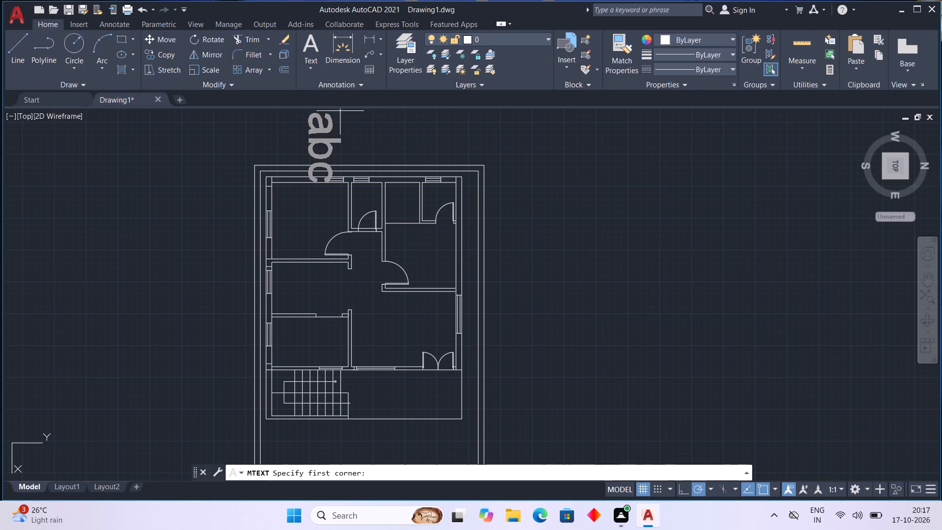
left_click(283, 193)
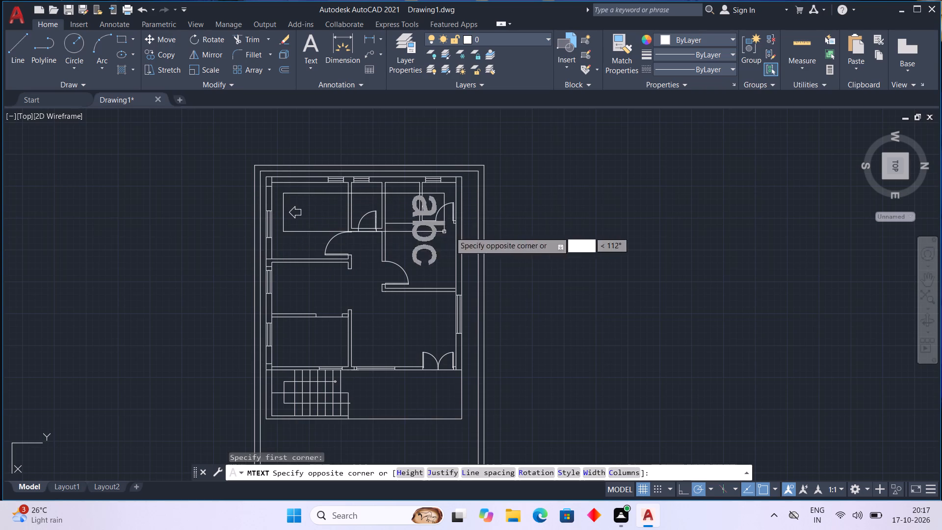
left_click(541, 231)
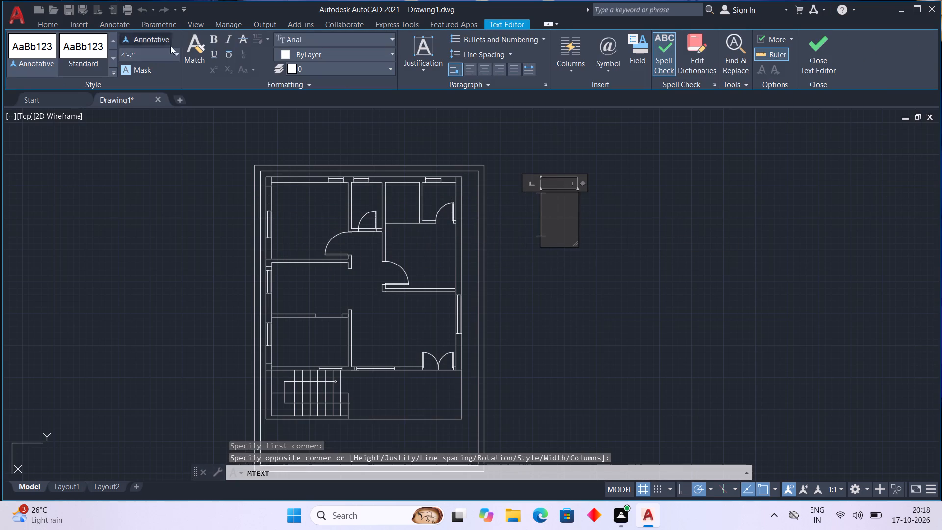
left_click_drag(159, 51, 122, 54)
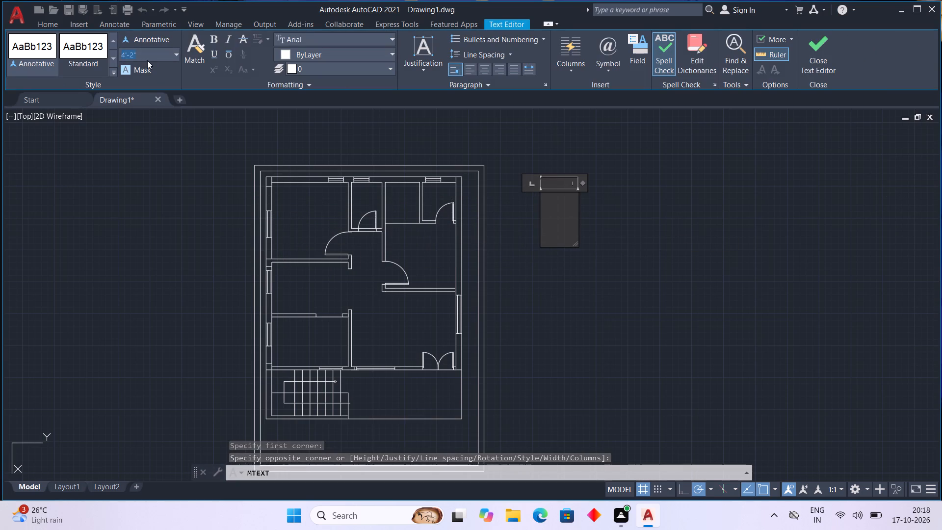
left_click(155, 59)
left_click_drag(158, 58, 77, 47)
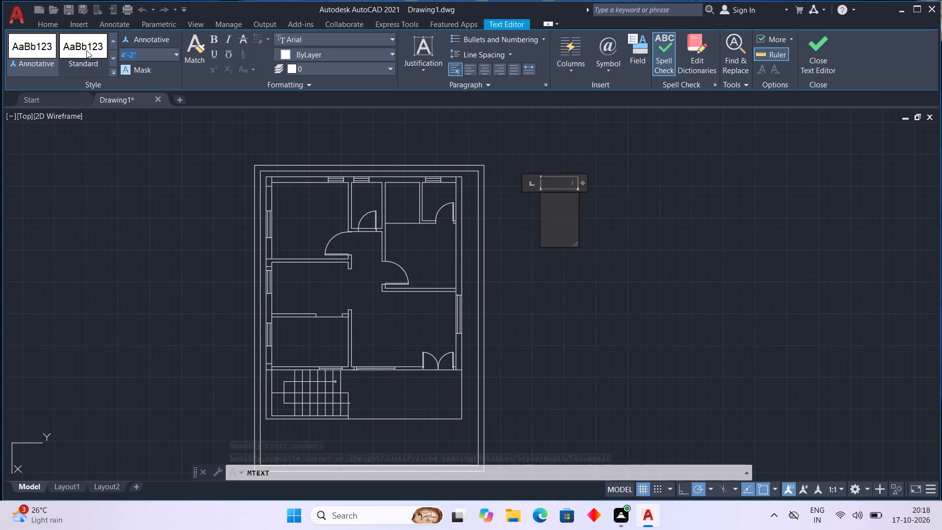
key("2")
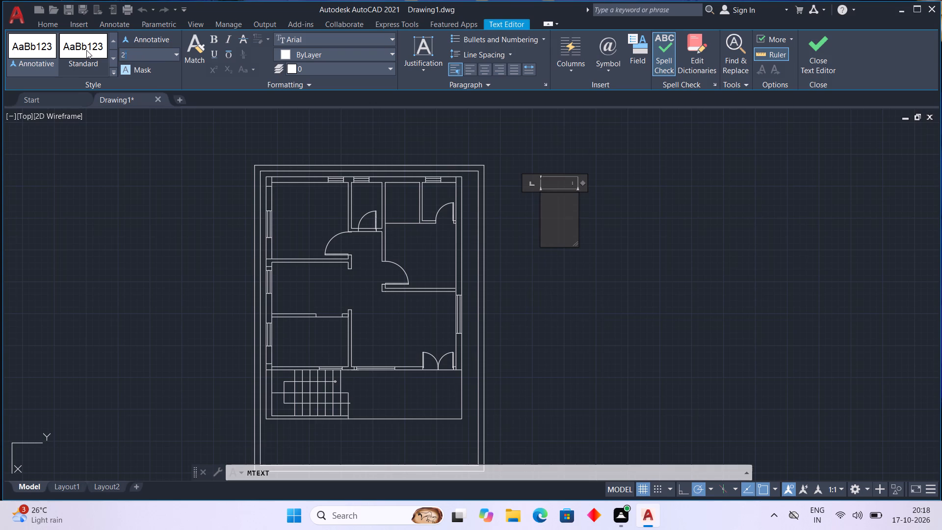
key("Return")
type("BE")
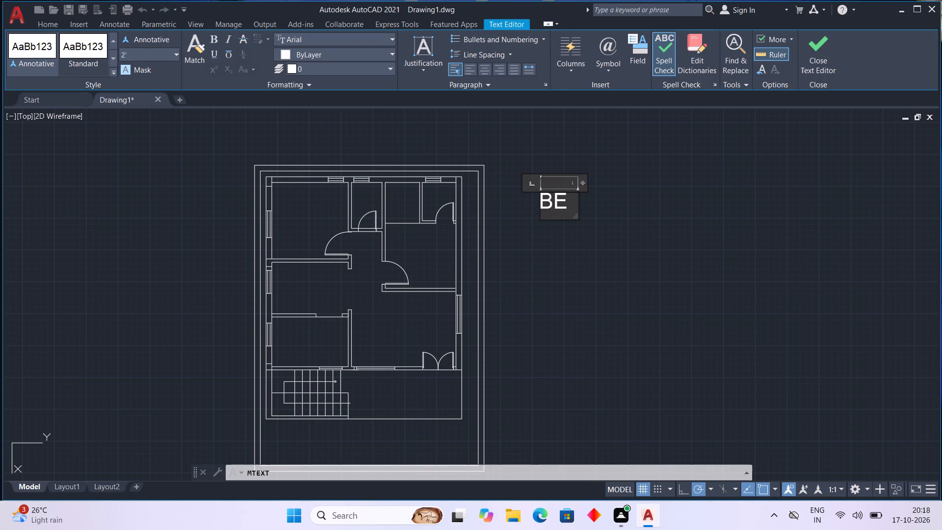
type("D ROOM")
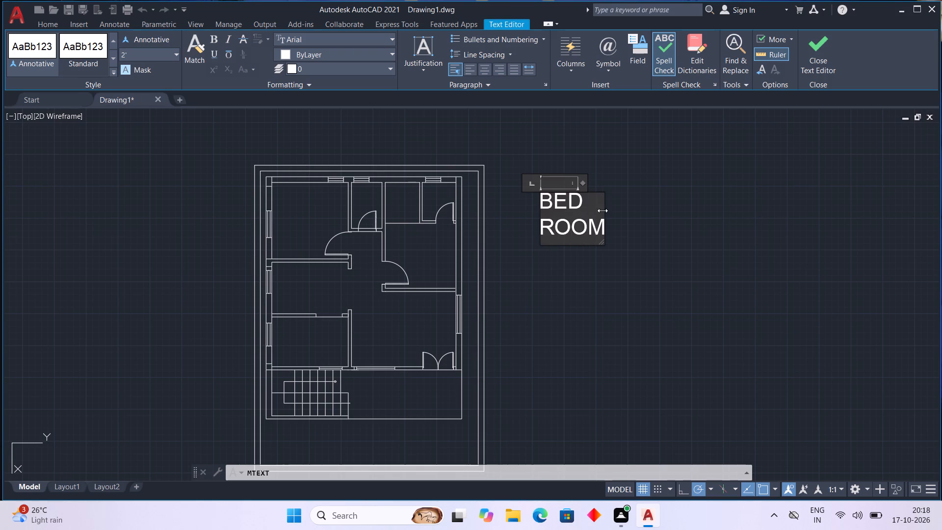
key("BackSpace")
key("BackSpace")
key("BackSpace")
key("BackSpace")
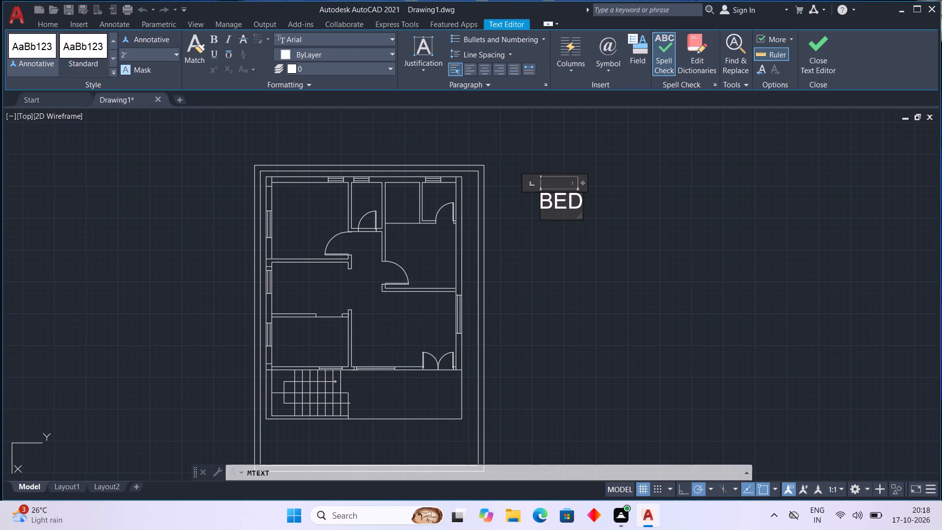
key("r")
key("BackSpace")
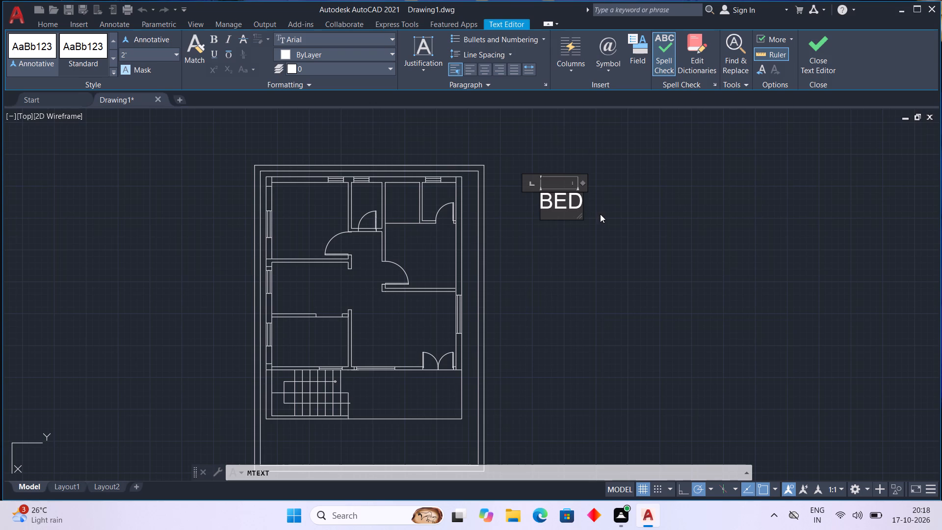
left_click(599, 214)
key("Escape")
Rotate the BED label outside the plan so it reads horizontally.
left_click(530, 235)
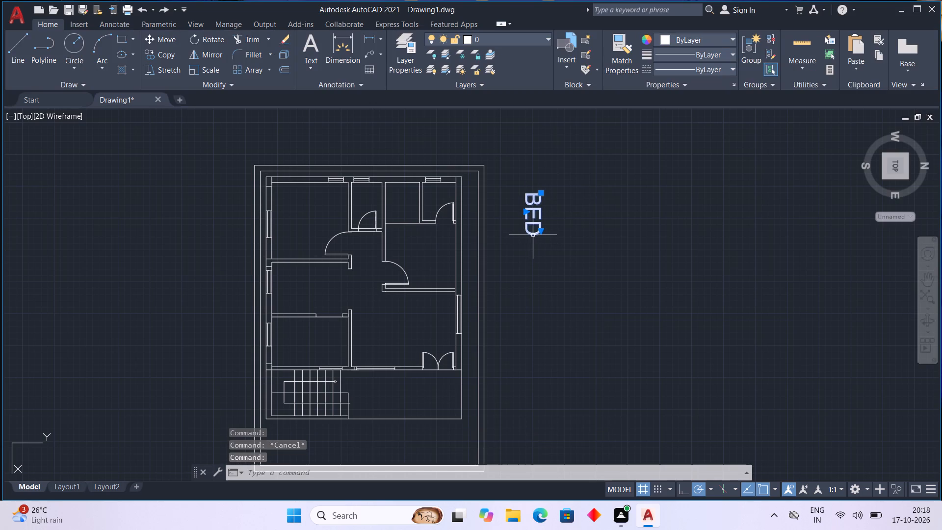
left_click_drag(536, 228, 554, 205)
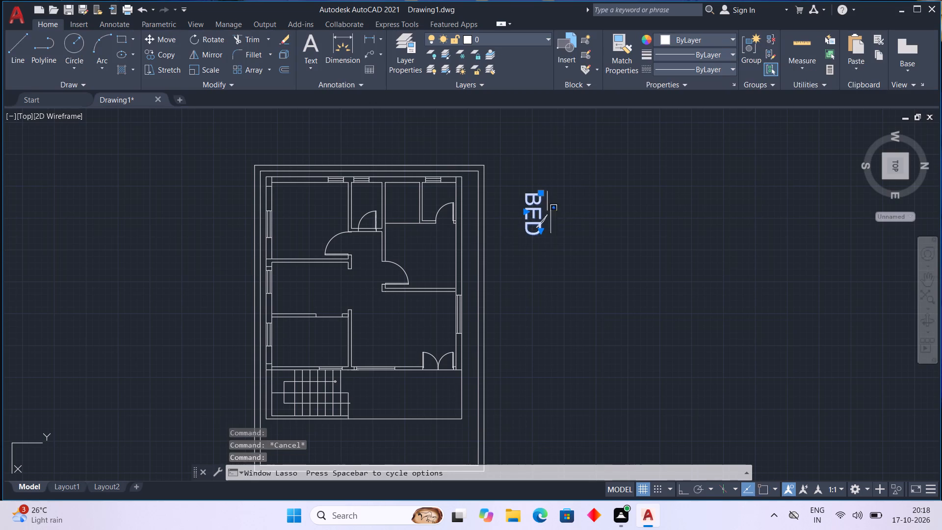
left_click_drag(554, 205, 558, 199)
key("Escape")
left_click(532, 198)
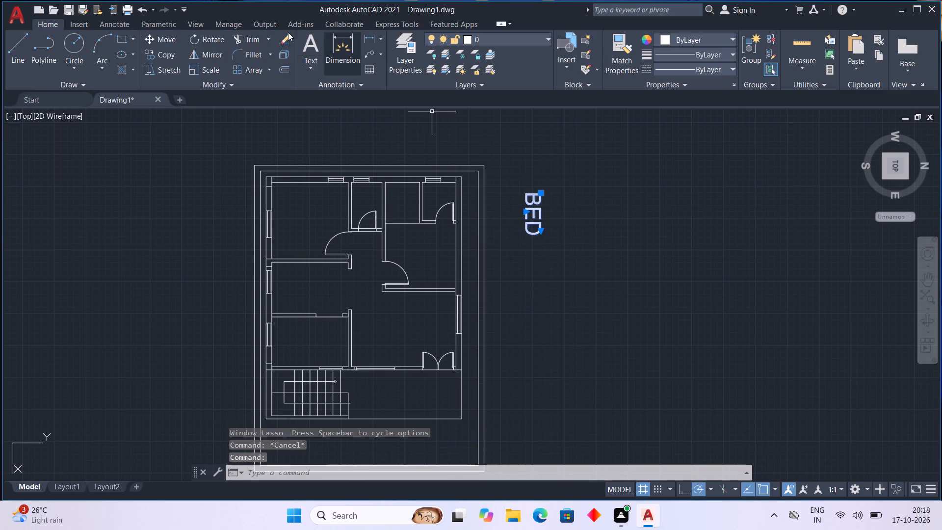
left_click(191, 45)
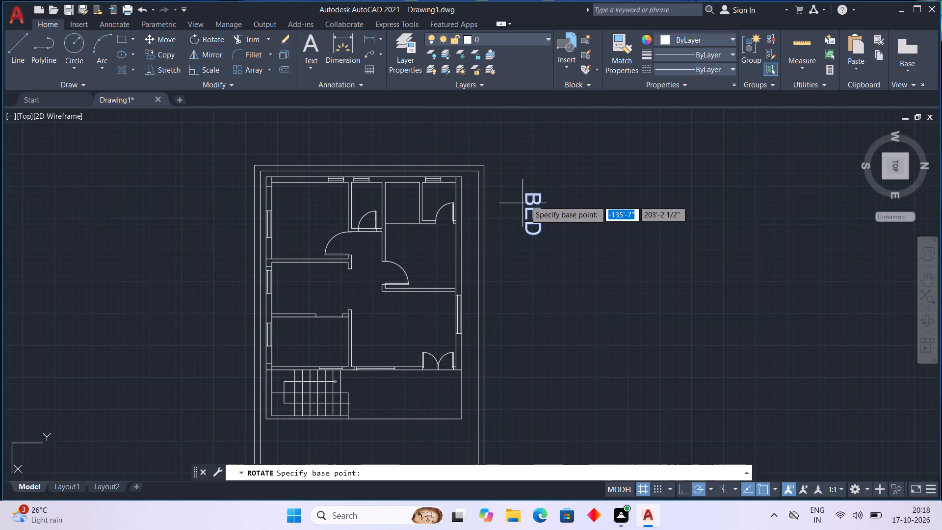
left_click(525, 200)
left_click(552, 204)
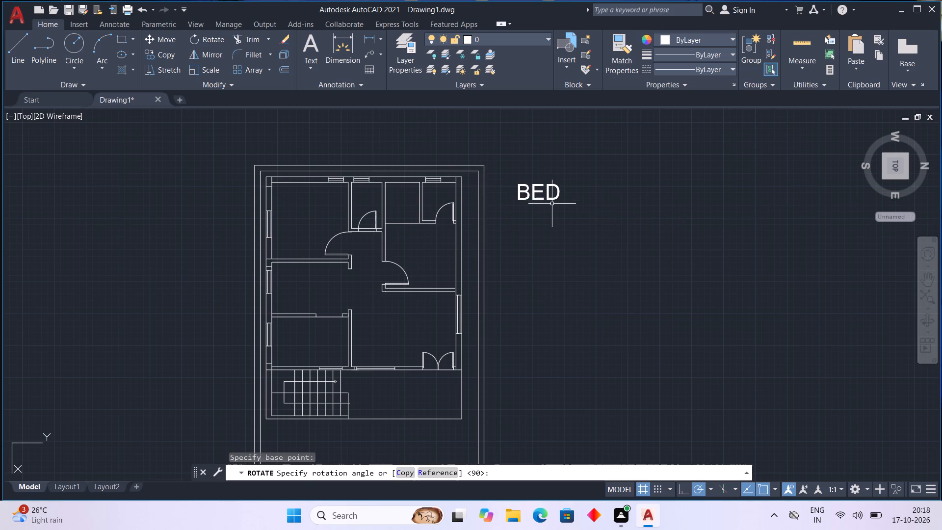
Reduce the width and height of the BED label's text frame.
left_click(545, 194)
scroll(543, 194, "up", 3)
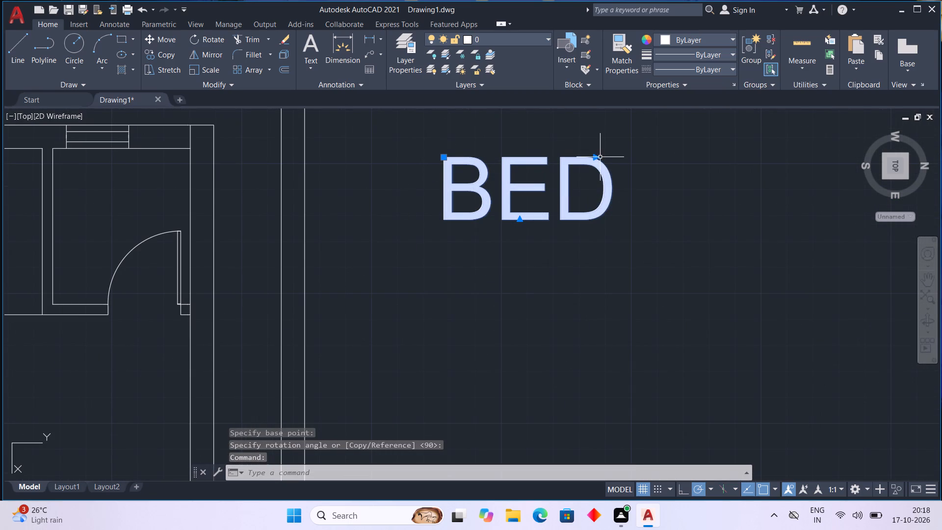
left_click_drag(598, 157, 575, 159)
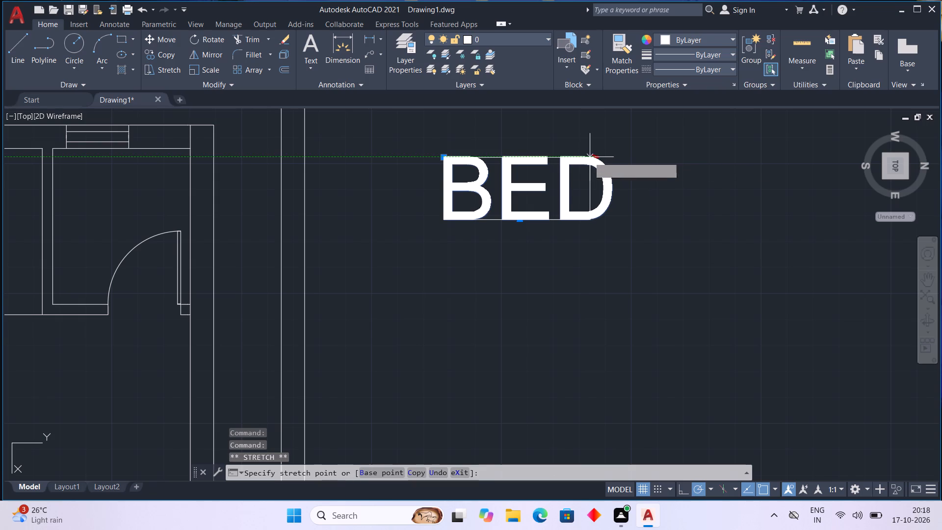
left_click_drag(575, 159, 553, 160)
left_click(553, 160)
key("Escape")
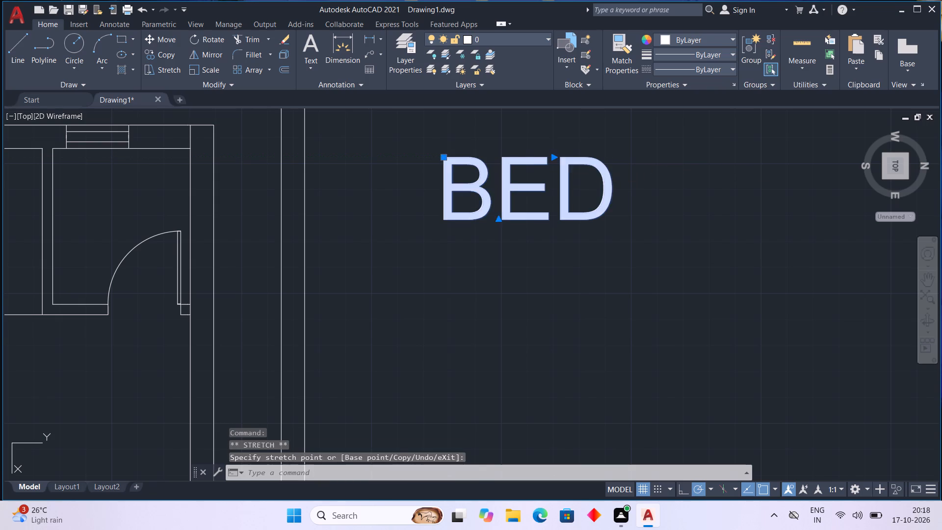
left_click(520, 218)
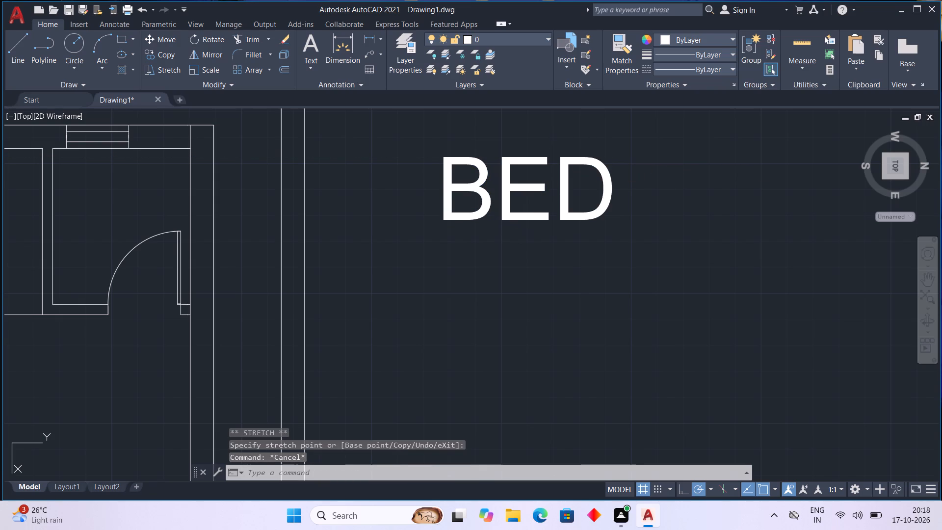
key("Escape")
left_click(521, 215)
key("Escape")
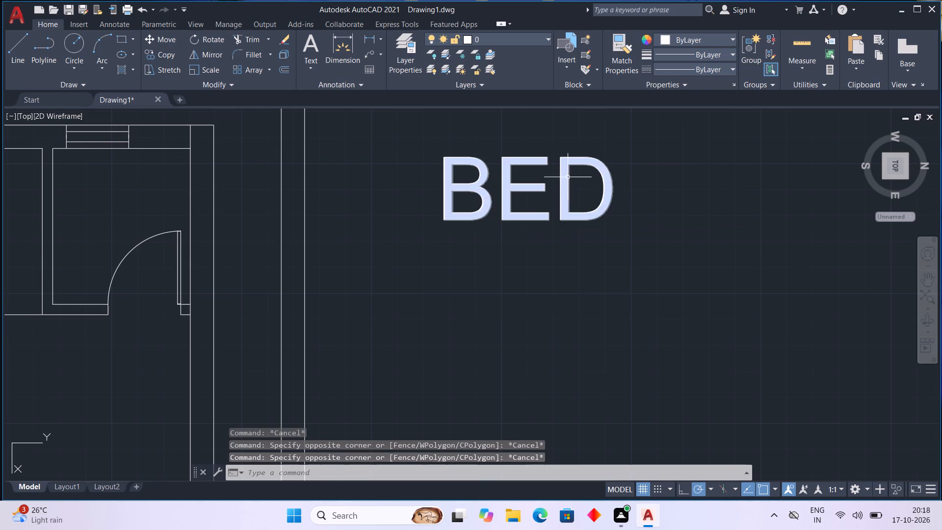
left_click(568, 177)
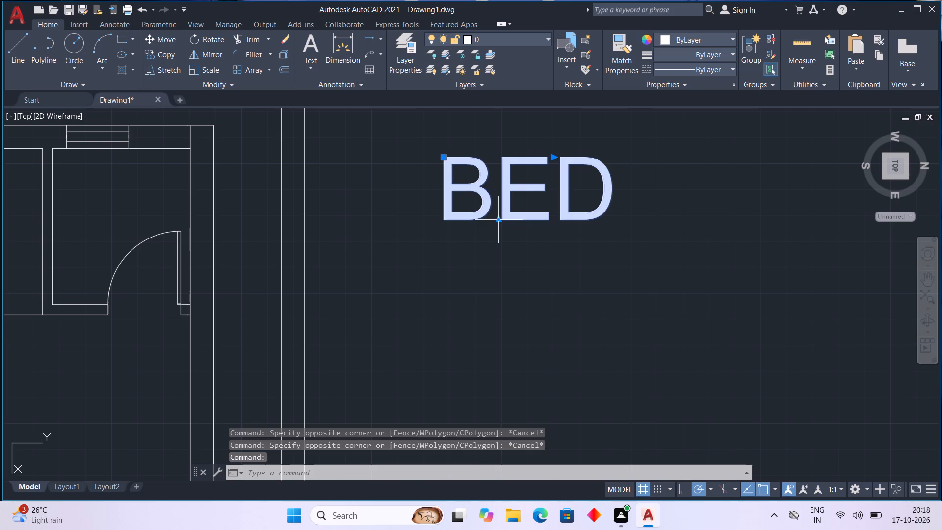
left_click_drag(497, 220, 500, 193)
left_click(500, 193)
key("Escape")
Set the Standard text style's height to 2'.
left_click(537, 185)
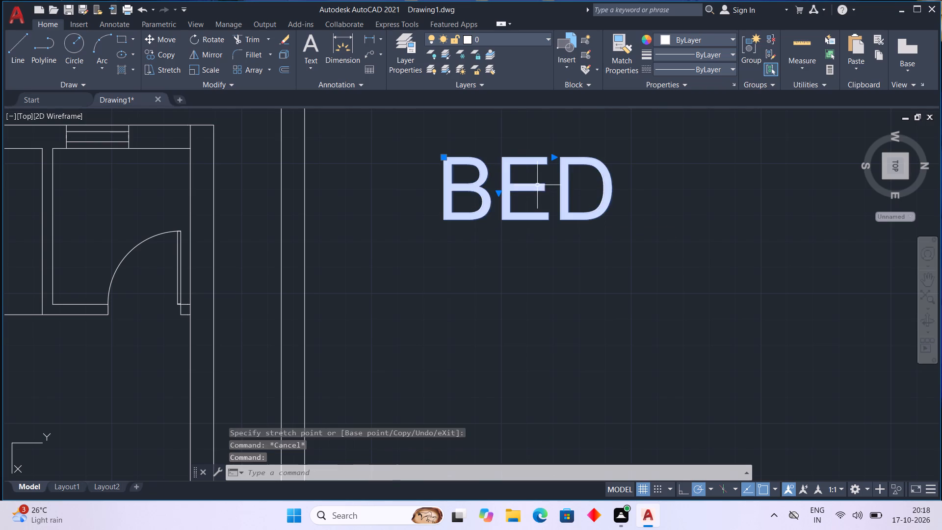
scroll(537, 185, "down", 2)
scroll(538, 186, "up", 1)
scroll(538, 186, "down", 1)
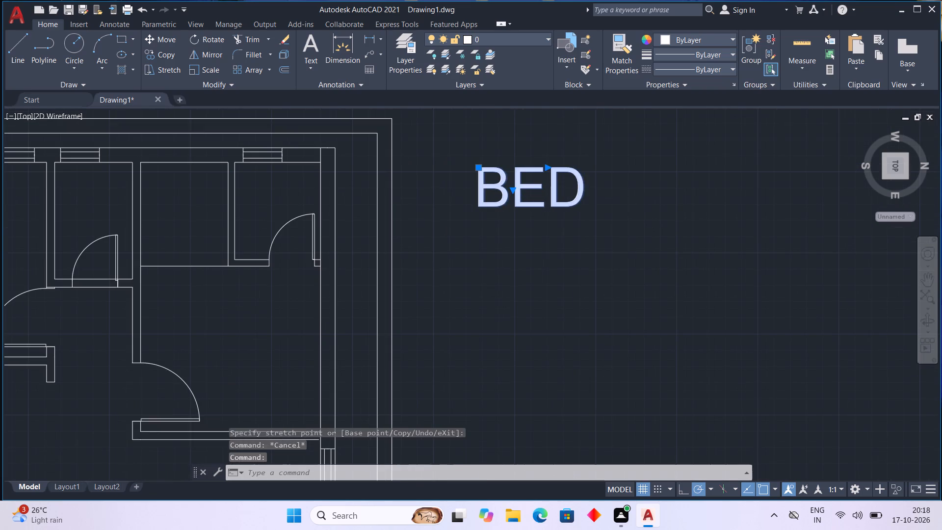
left_click(538, 186)
type("ST")
left_click(580, 213)
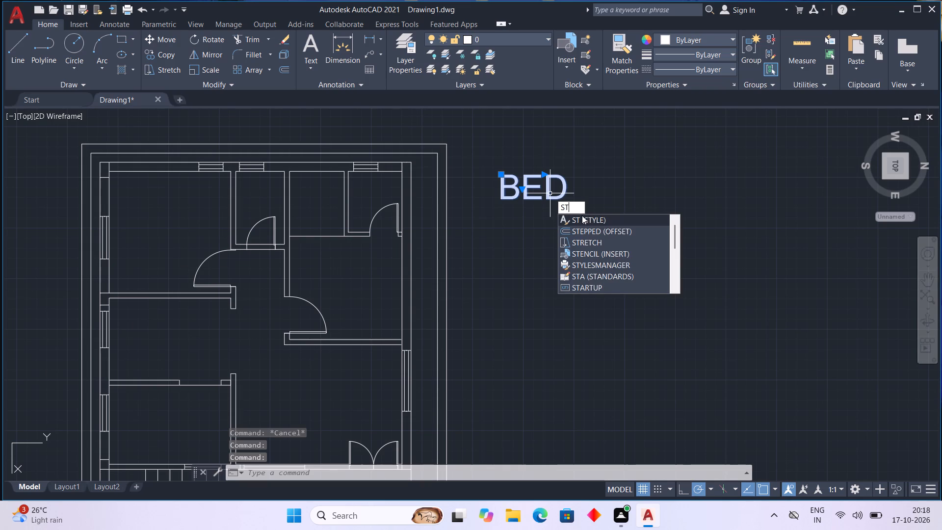
left_click(582, 215)
left_click_drag(569, 253, 498, 245)
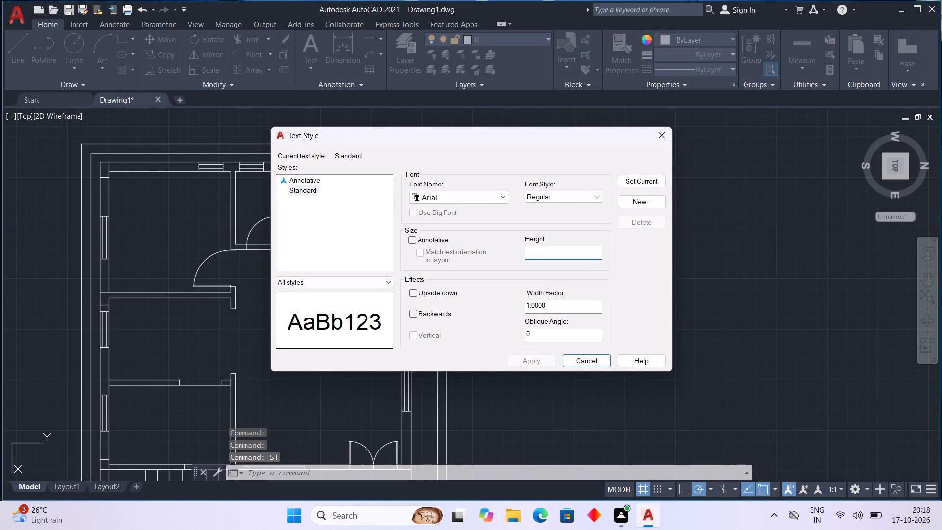
left_click_drag(498, 245, 497, 245)
type("2'")
key("Return")
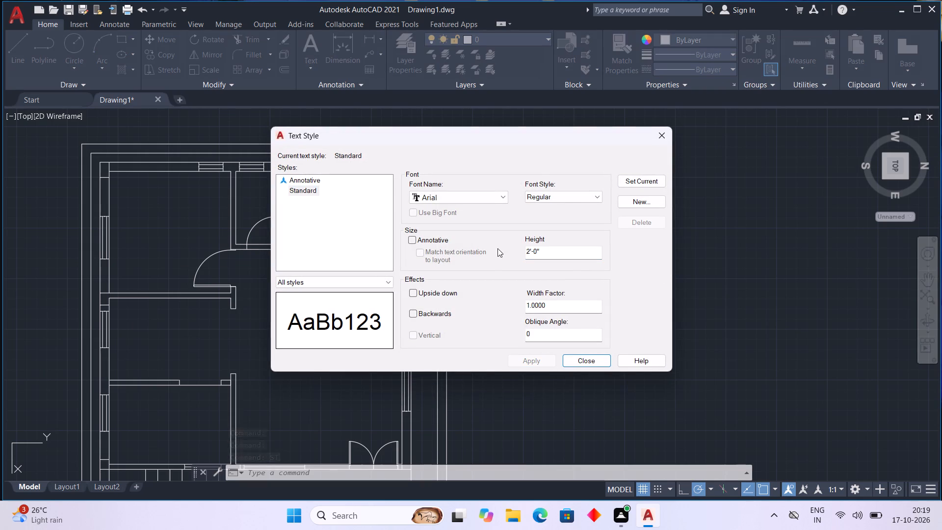
left_click(579, 360)
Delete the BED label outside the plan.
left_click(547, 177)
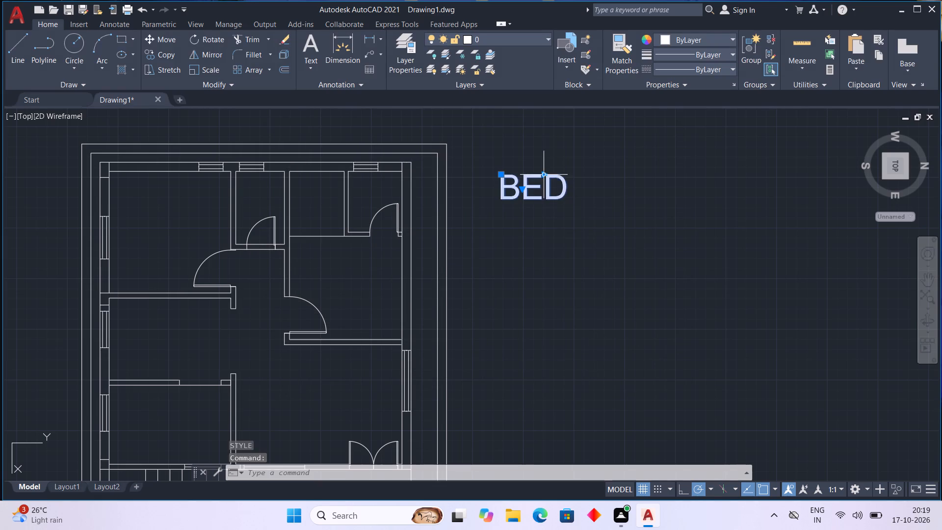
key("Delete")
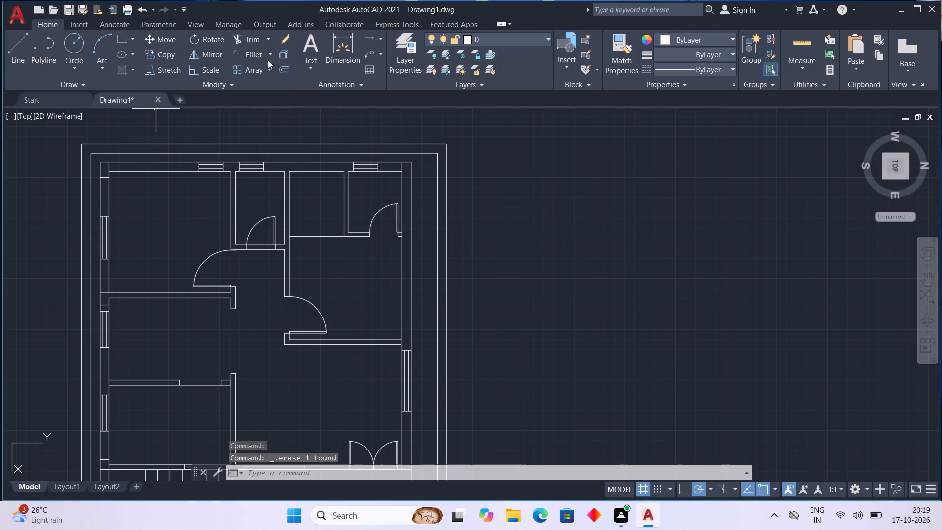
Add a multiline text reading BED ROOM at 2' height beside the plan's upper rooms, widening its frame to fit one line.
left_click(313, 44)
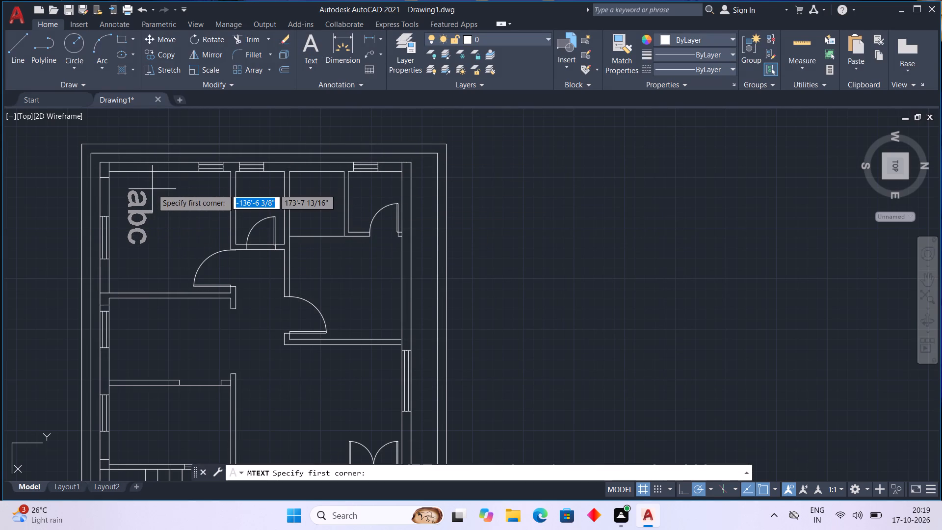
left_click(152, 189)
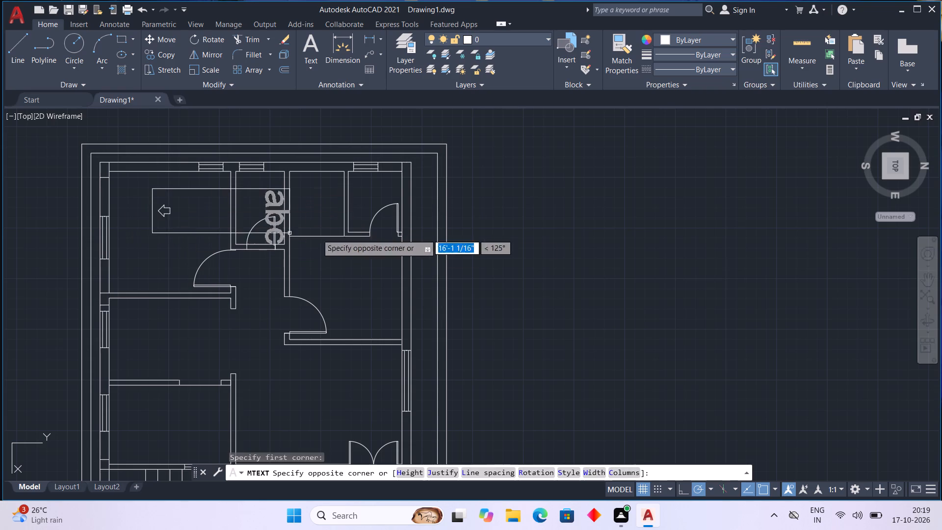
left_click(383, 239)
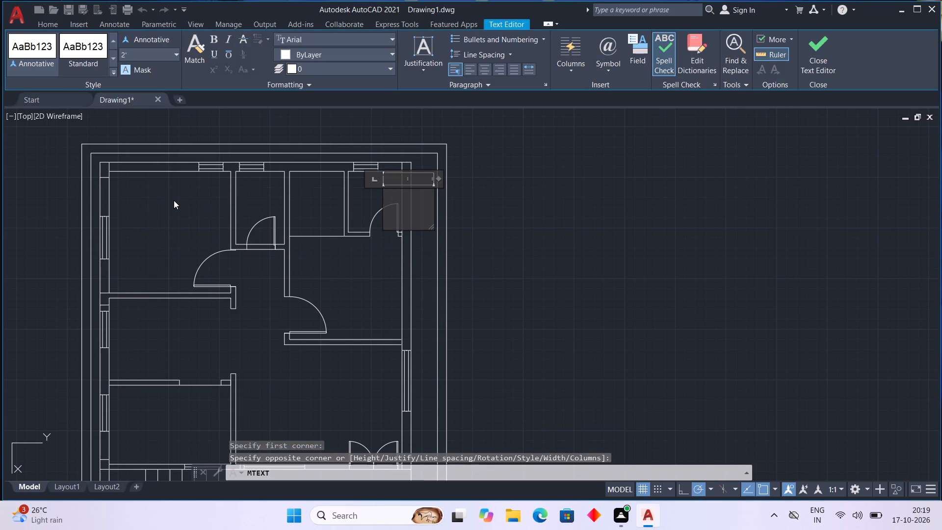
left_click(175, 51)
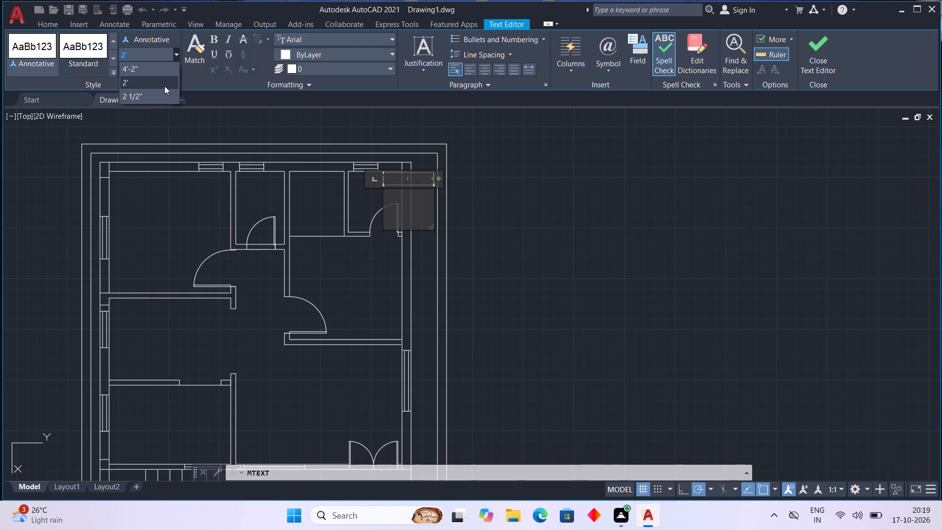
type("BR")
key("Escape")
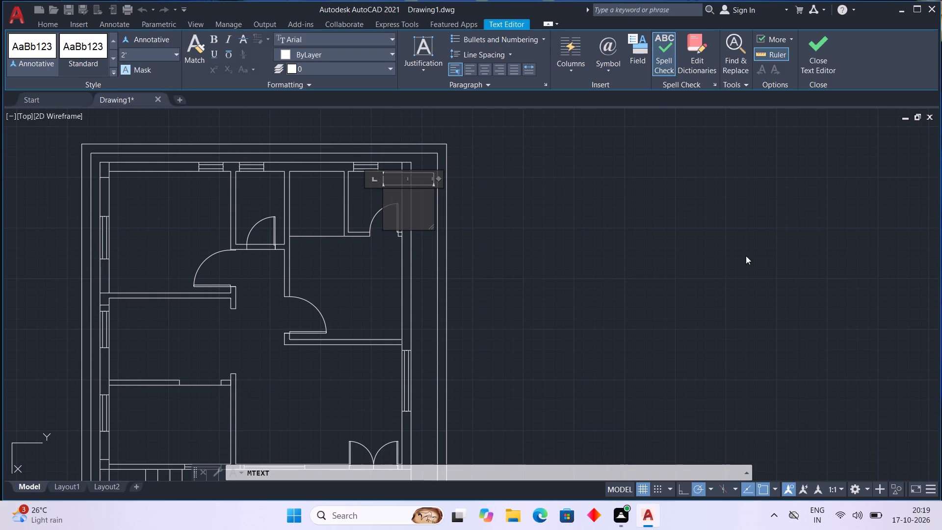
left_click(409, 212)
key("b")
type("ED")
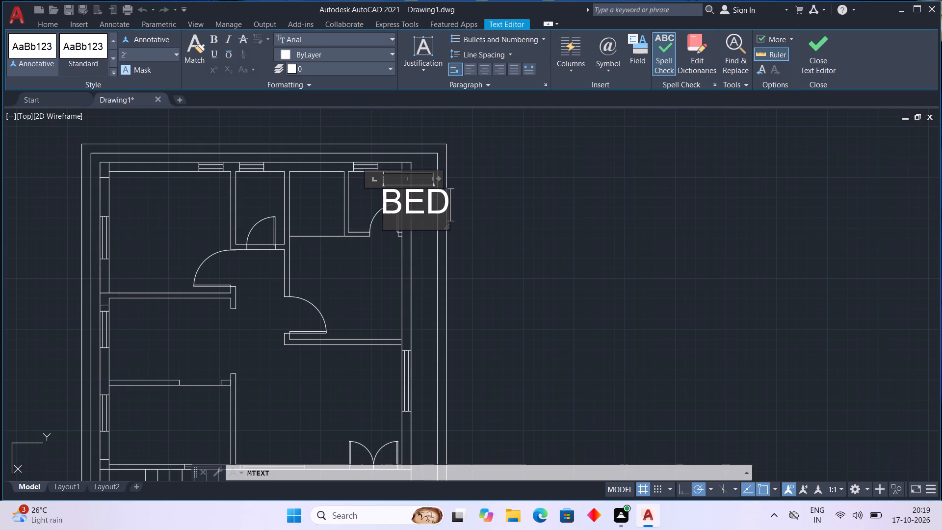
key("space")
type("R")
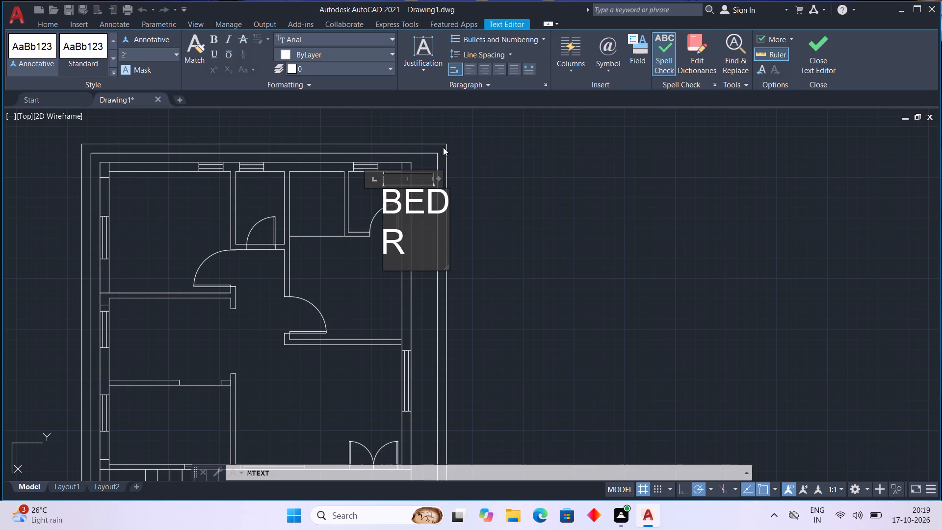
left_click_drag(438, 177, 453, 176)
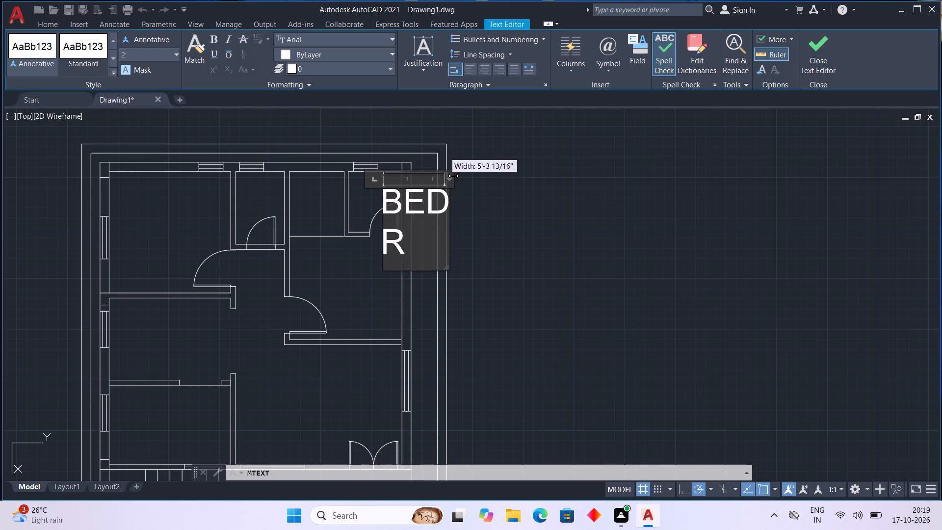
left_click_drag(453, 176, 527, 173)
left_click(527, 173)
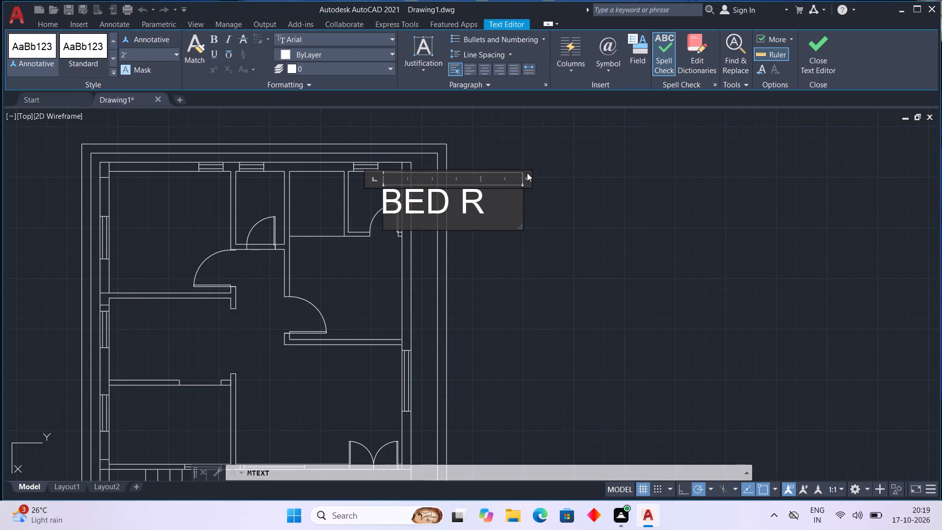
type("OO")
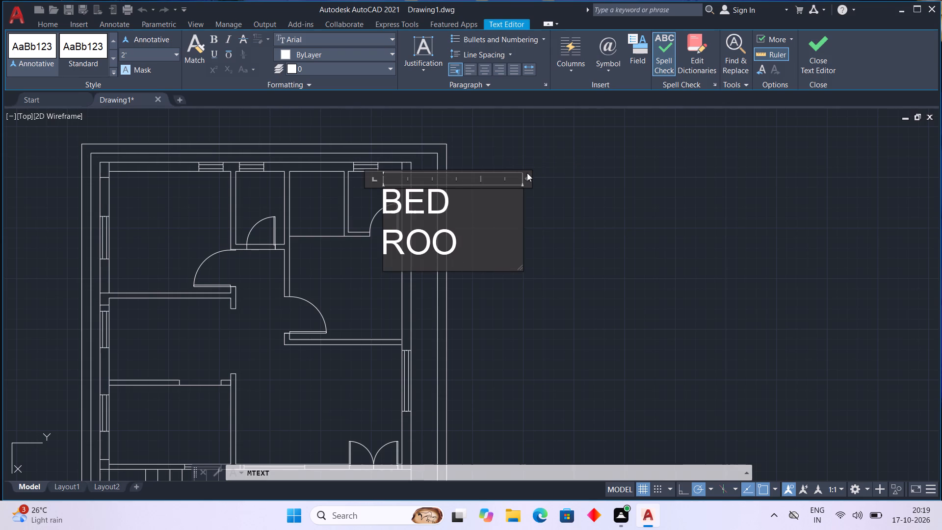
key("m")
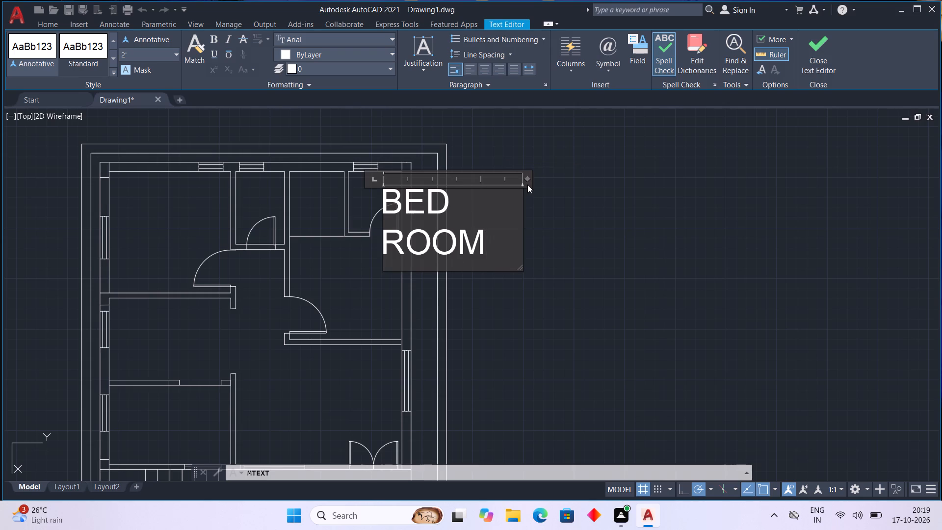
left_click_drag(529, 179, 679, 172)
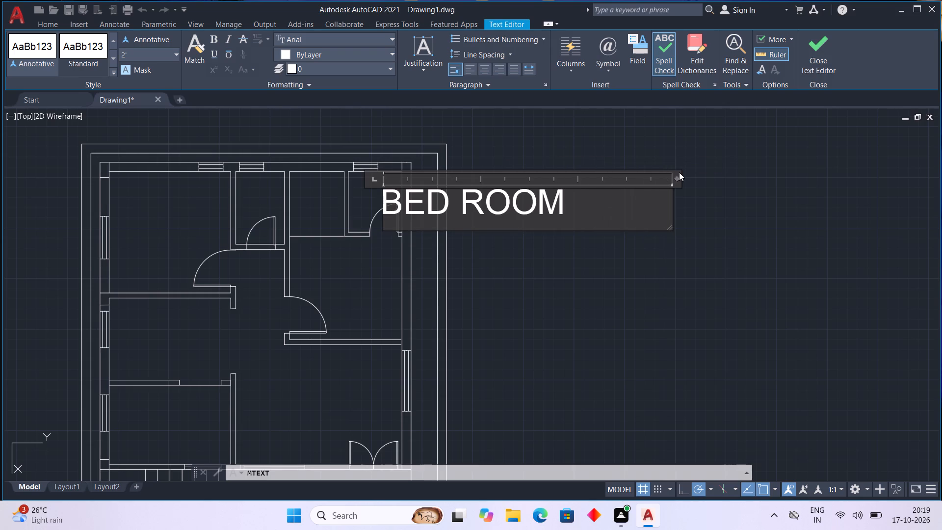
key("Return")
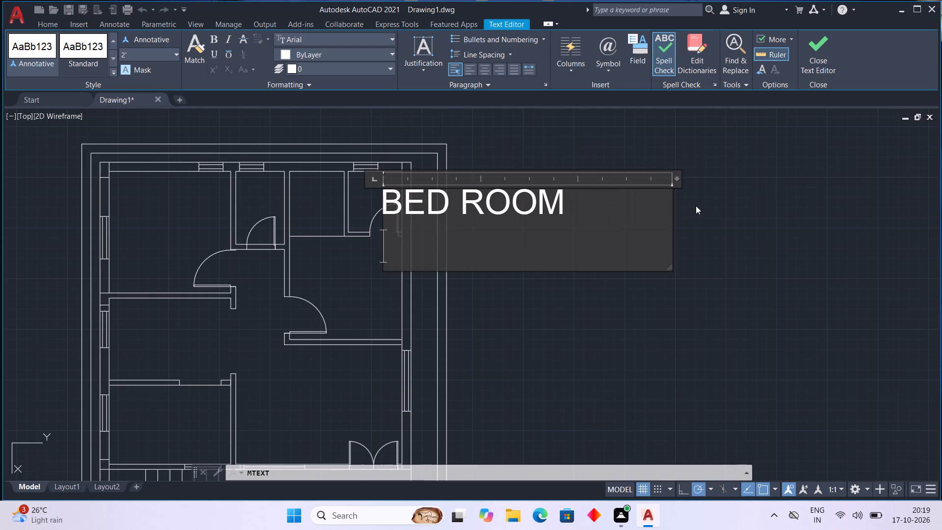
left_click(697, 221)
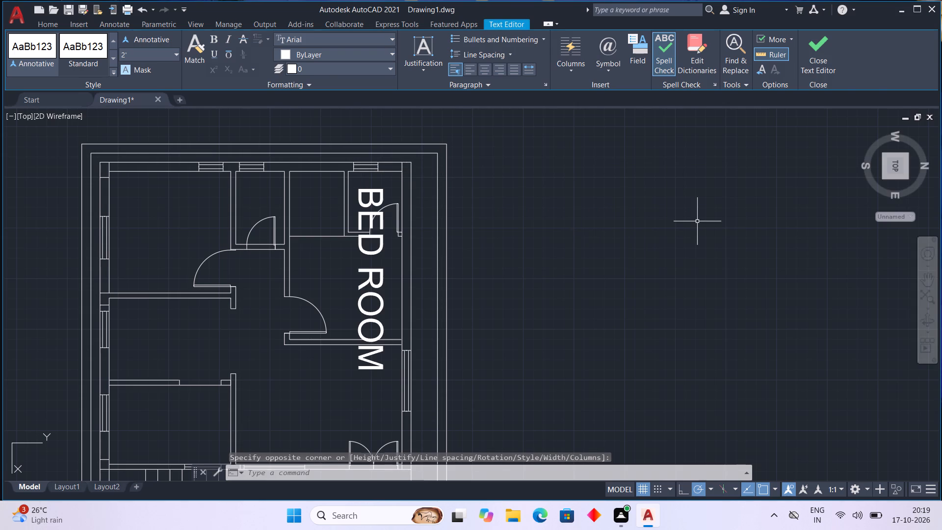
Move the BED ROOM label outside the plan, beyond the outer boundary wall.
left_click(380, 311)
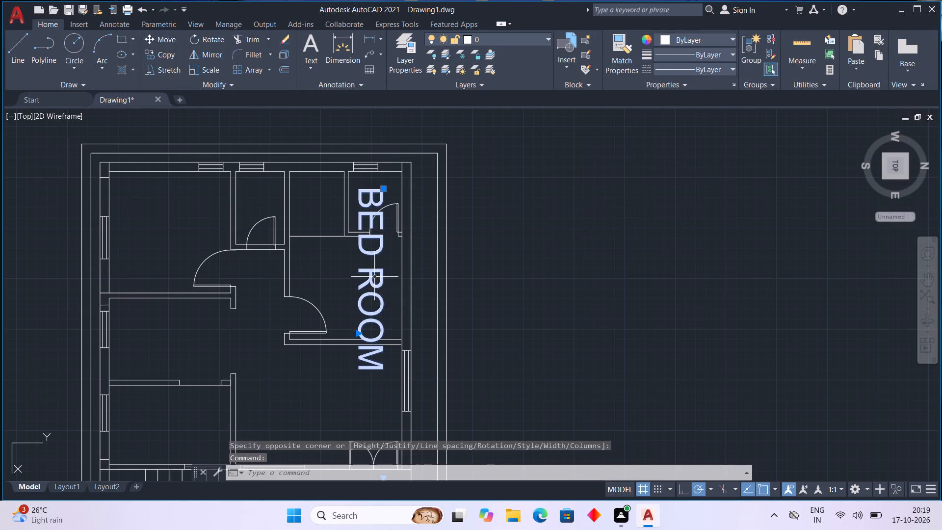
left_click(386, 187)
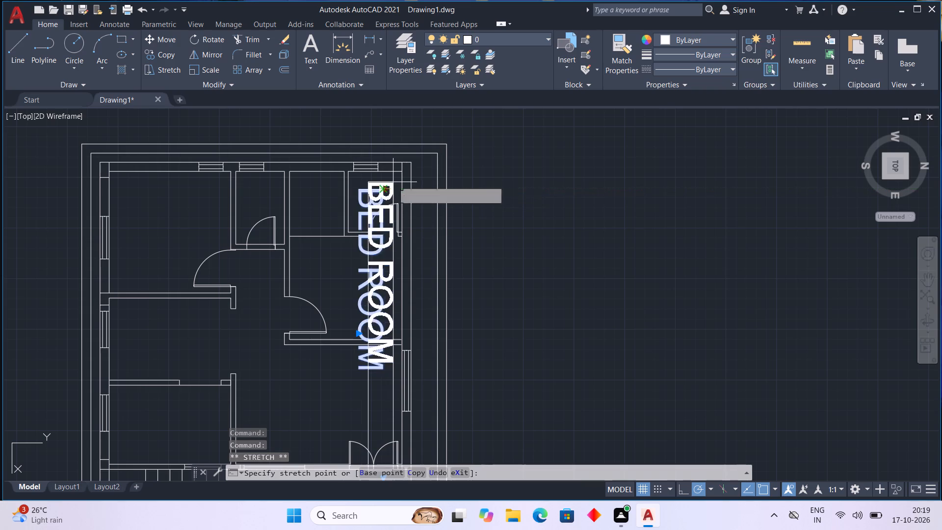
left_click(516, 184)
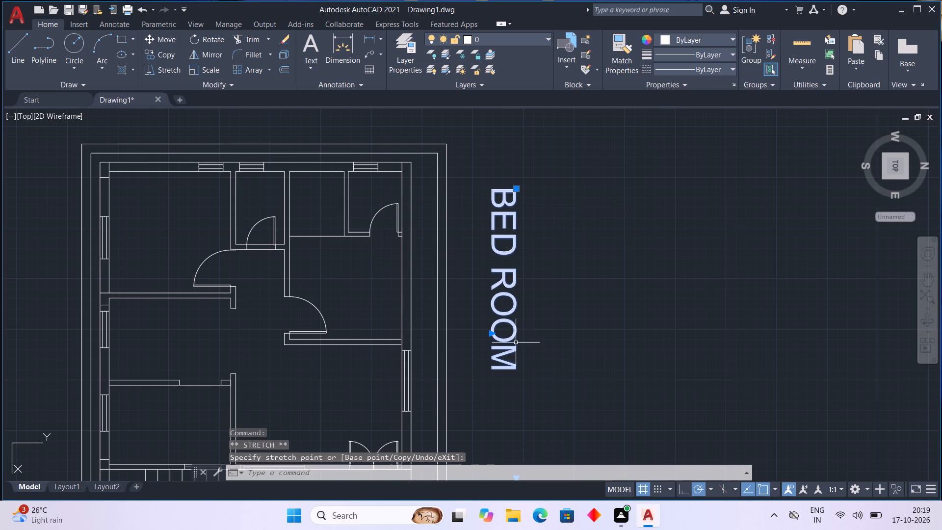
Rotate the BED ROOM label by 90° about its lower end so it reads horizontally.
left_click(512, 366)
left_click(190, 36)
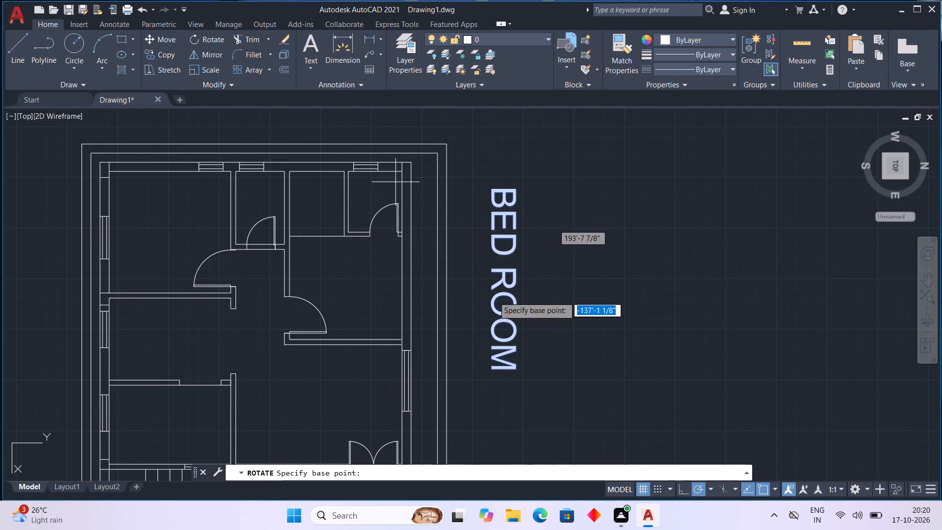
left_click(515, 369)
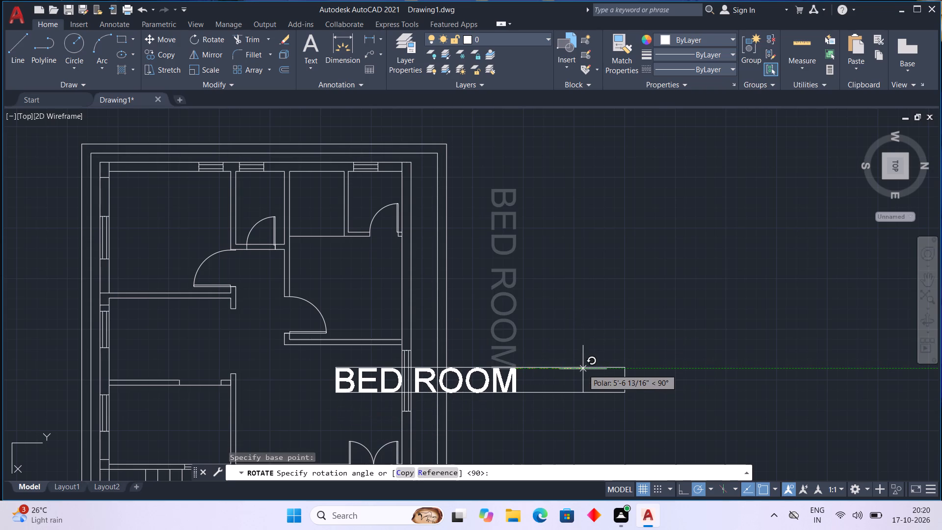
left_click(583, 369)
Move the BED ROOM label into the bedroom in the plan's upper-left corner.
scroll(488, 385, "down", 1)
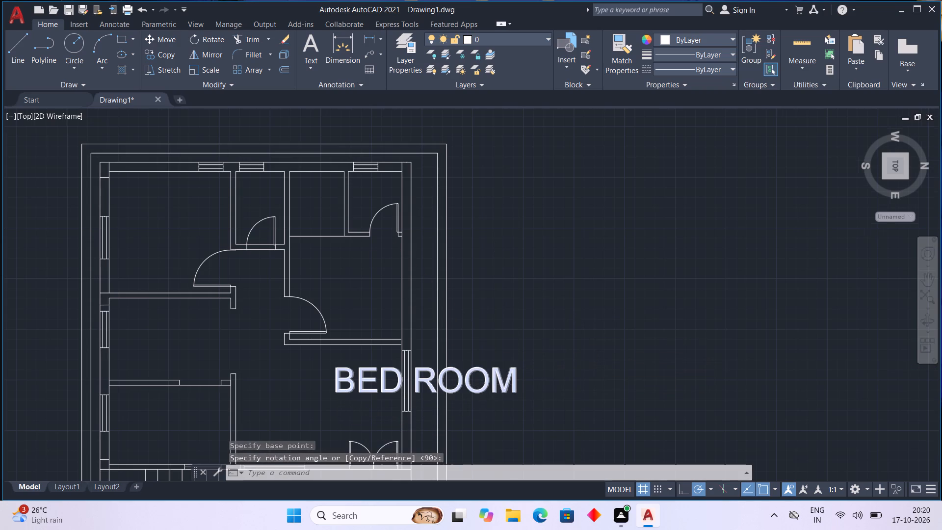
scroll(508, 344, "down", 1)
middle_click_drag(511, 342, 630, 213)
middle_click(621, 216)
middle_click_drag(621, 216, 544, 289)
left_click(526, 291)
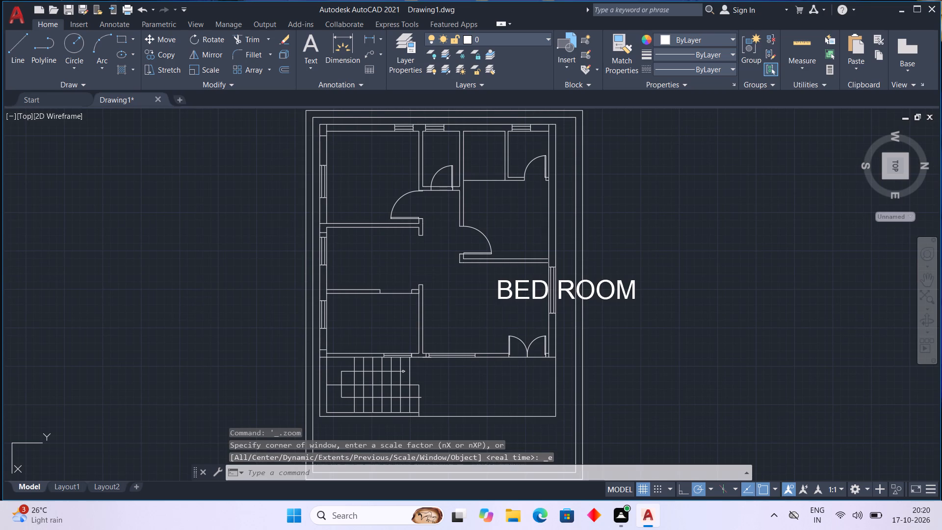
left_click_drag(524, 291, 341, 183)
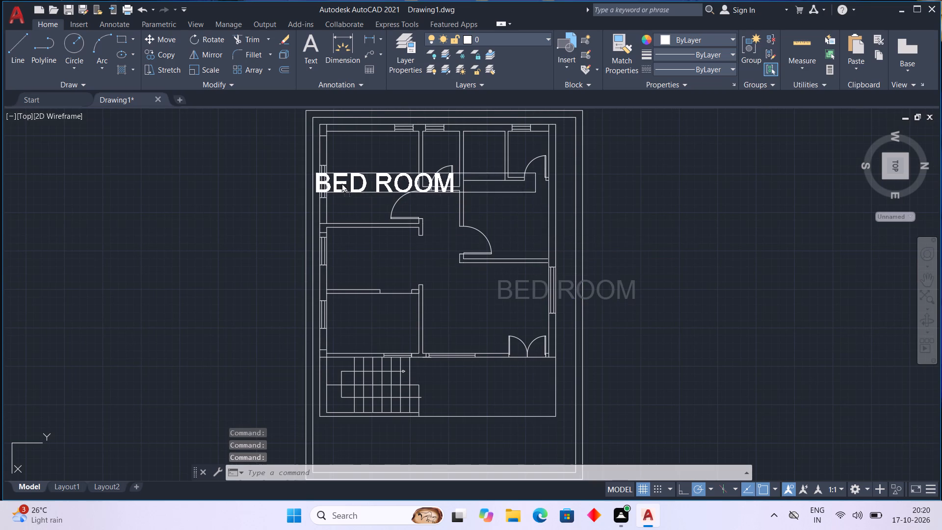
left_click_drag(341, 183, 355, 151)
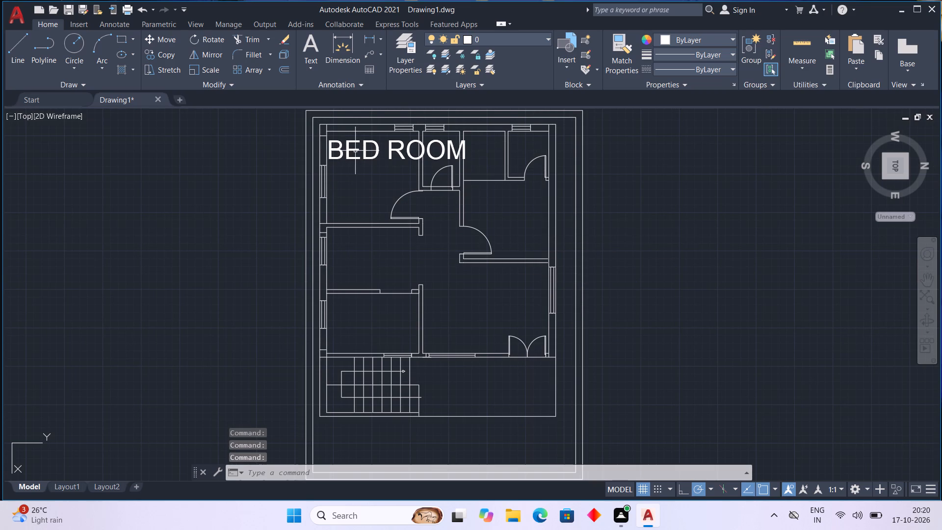
Check the Standard text style's height setting for the BED ROOM label.
middle_click_drag(357, 159, 357, 191)
scroll(357, 191, "up", 1)
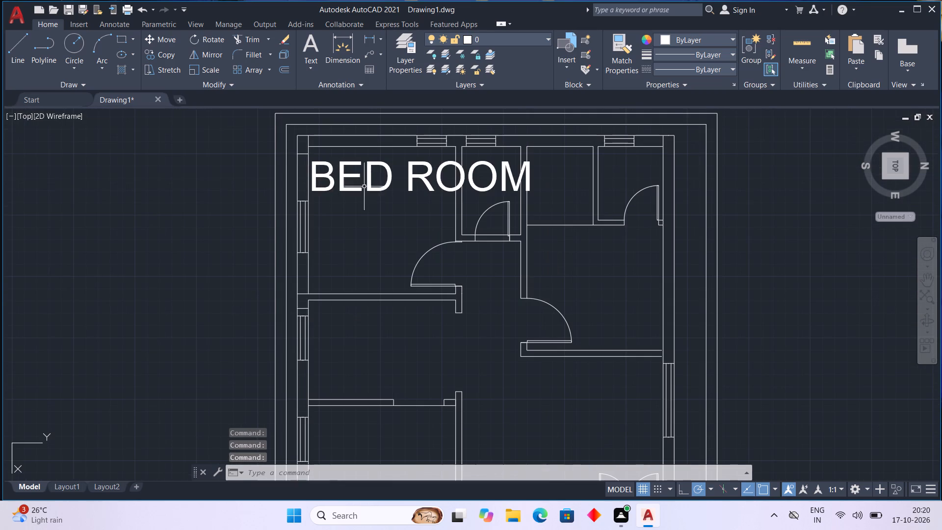
left_click(372, 183)
type("ST")
left_click(533, 215)
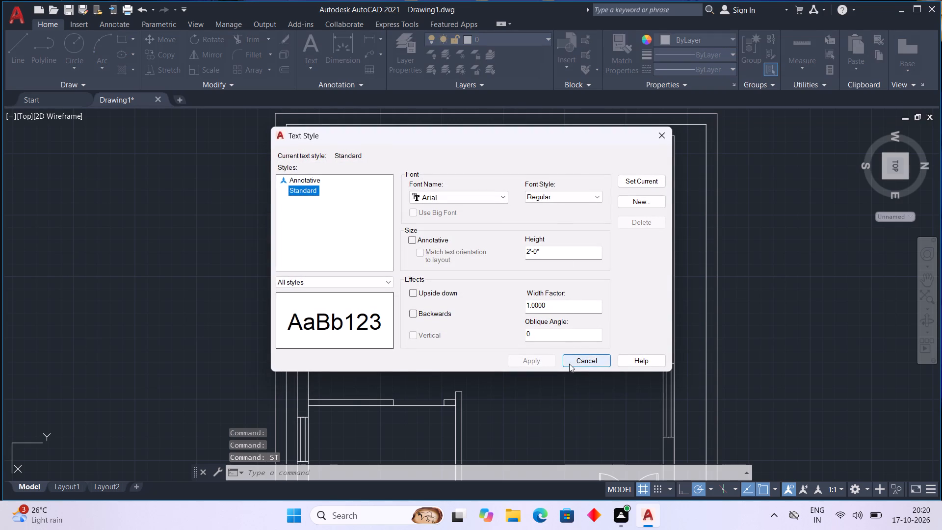
left_click(569, 364)
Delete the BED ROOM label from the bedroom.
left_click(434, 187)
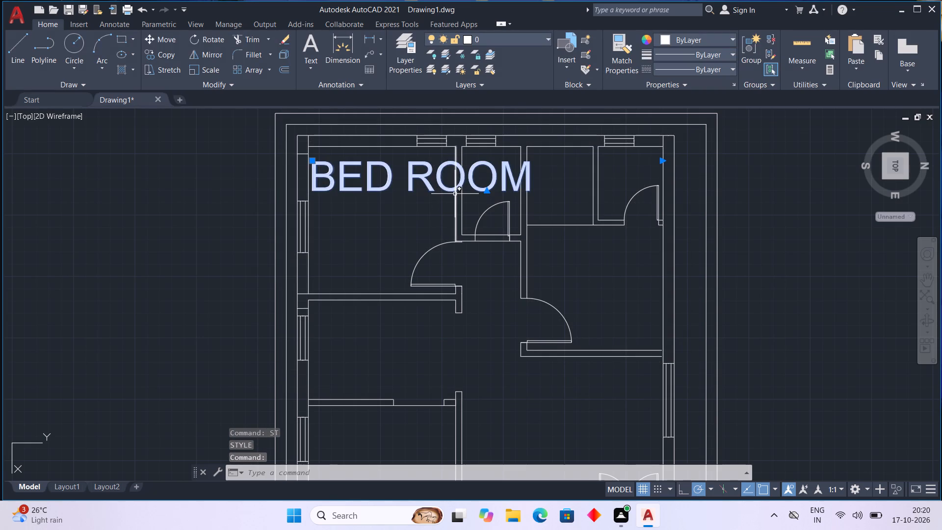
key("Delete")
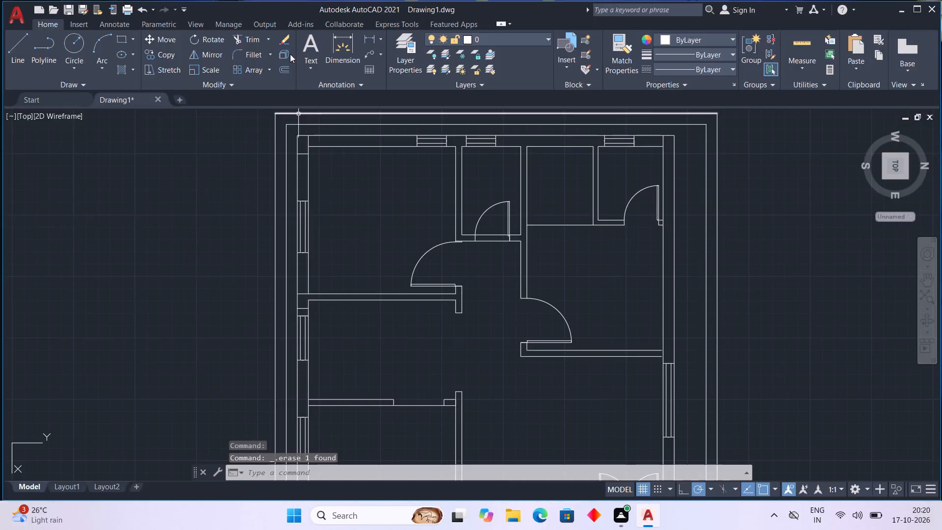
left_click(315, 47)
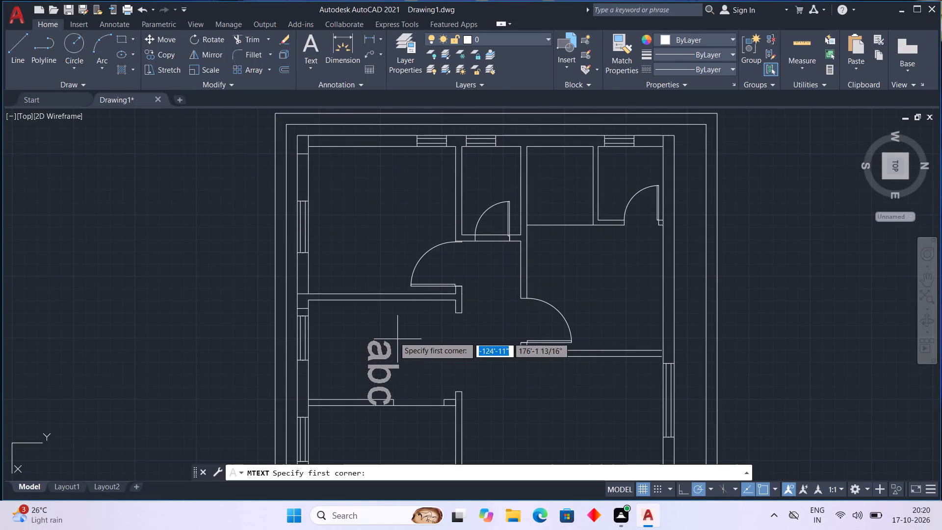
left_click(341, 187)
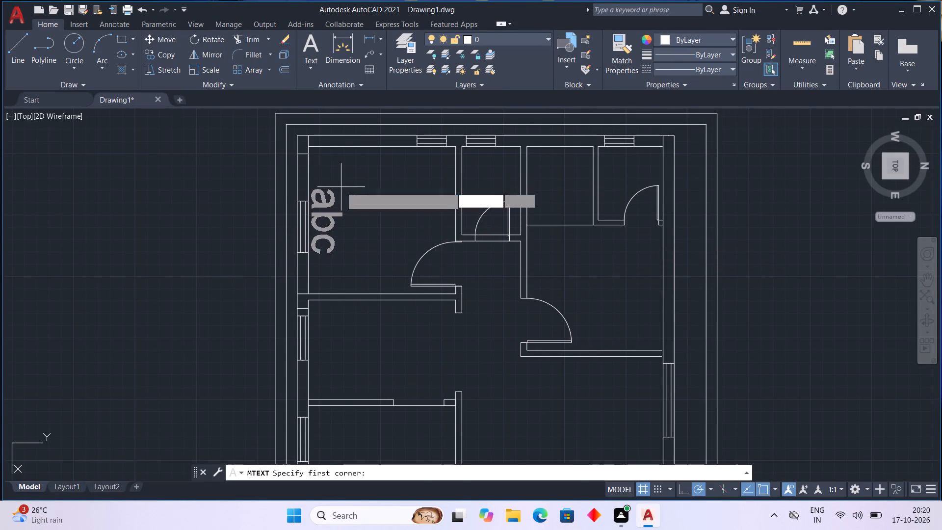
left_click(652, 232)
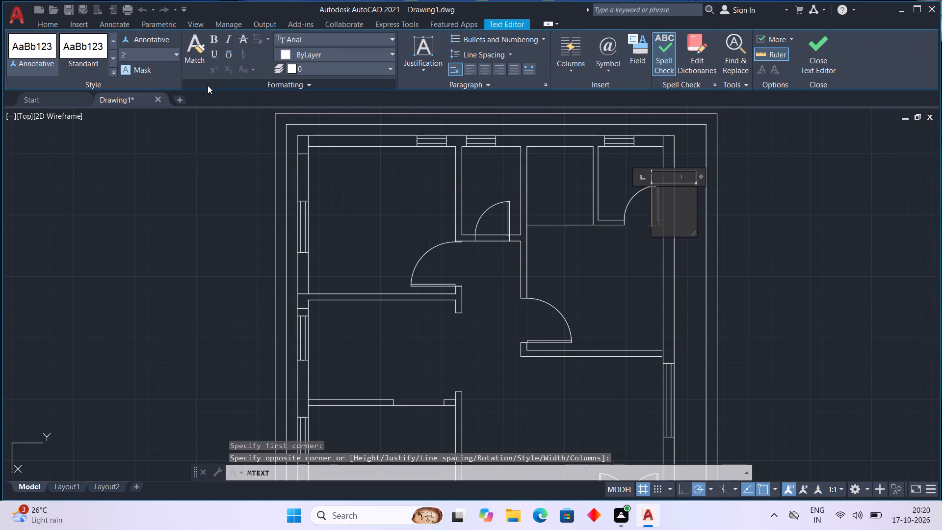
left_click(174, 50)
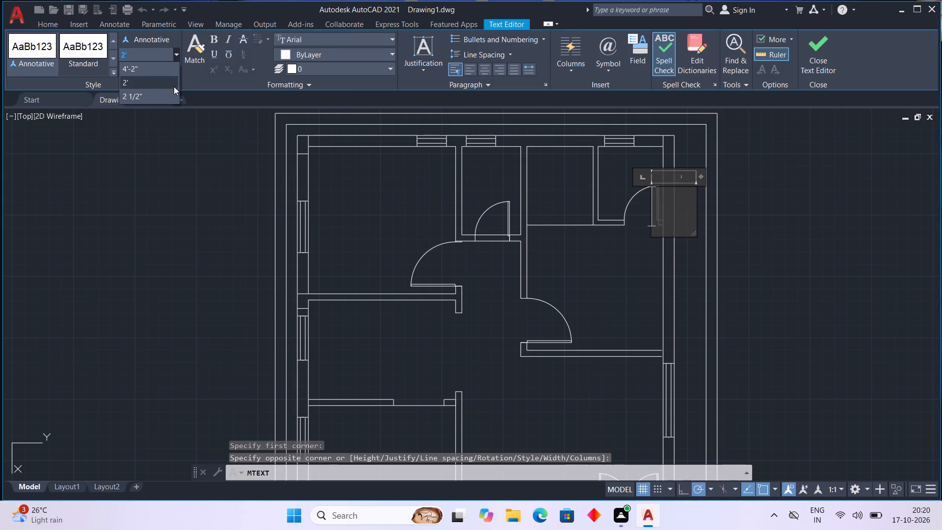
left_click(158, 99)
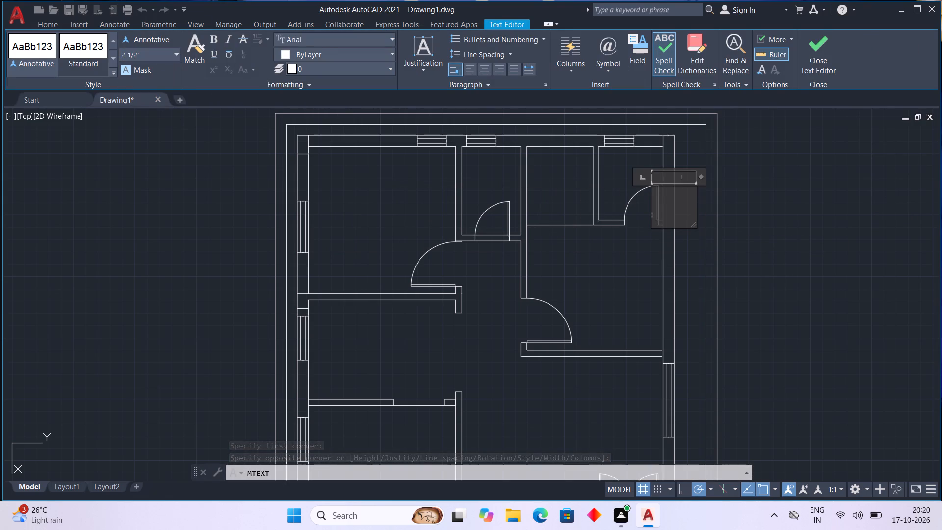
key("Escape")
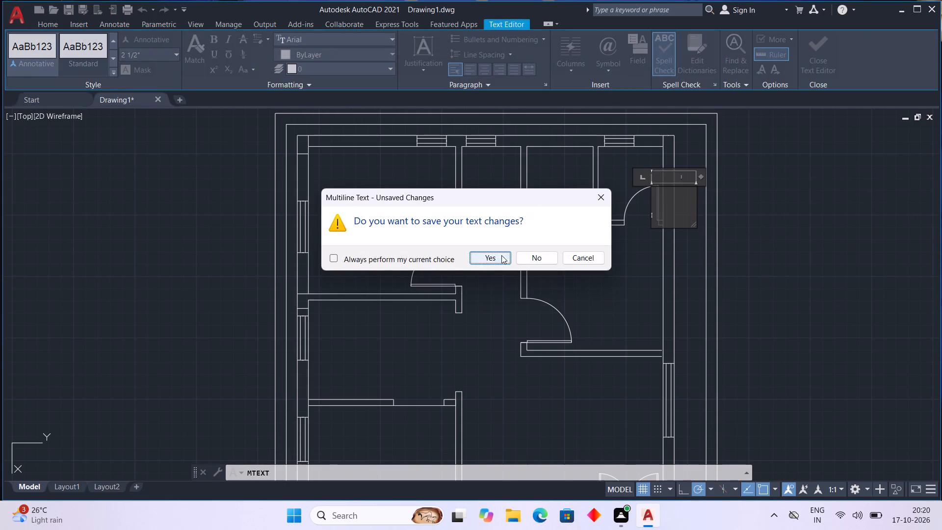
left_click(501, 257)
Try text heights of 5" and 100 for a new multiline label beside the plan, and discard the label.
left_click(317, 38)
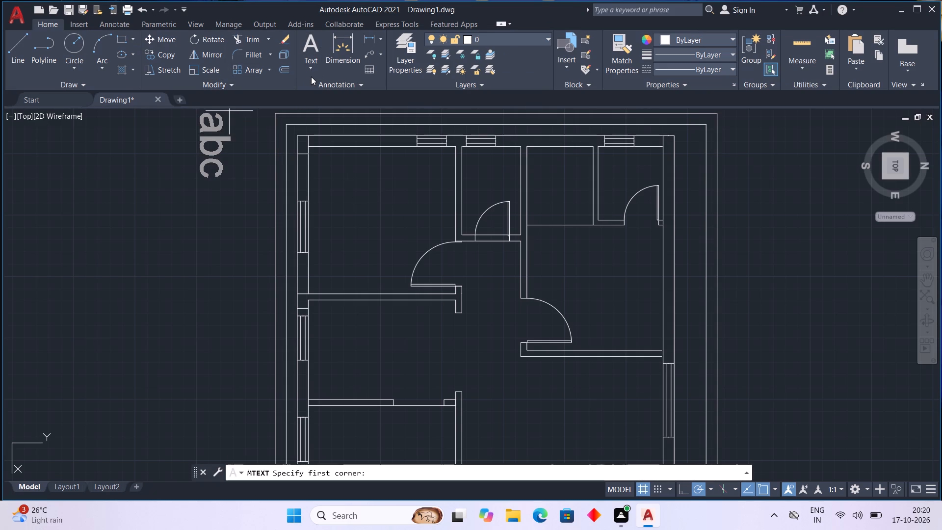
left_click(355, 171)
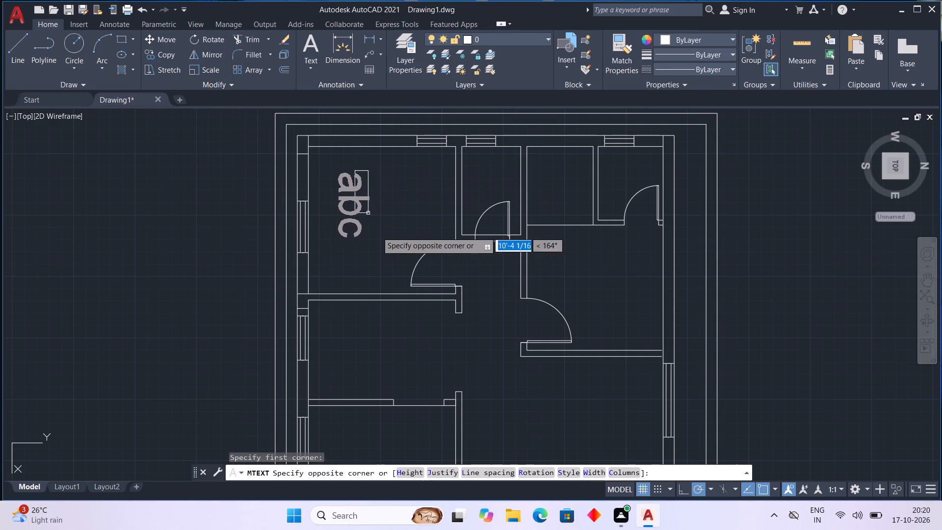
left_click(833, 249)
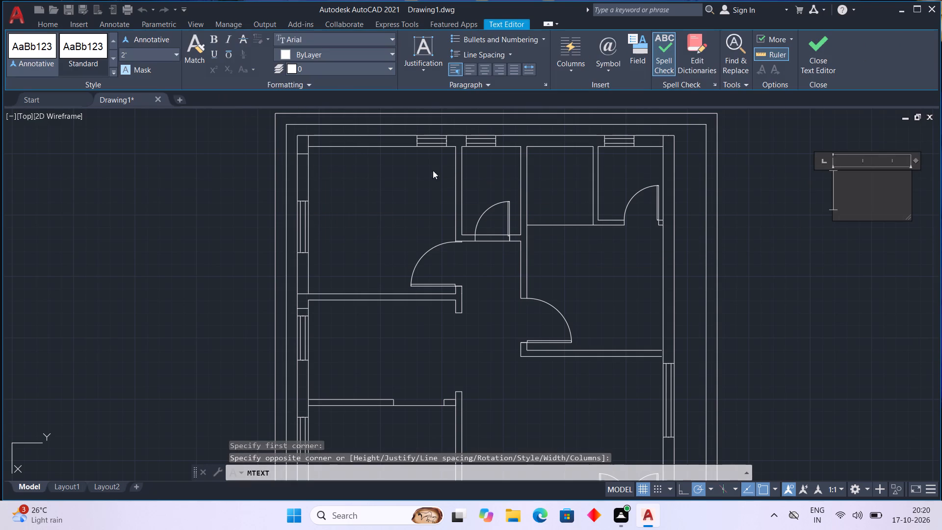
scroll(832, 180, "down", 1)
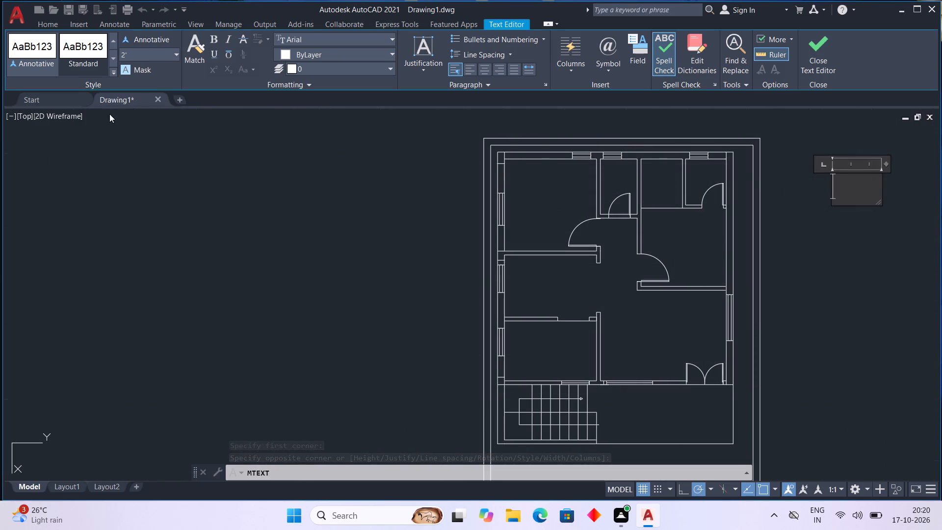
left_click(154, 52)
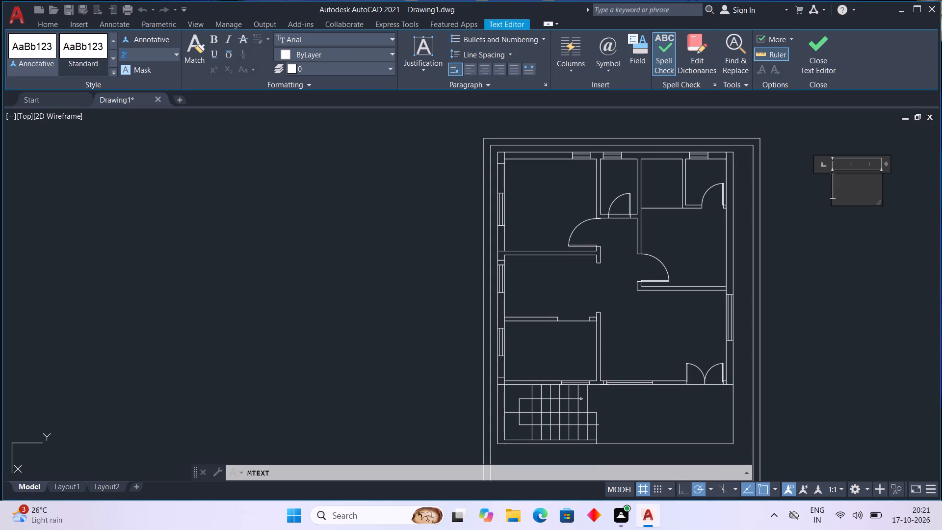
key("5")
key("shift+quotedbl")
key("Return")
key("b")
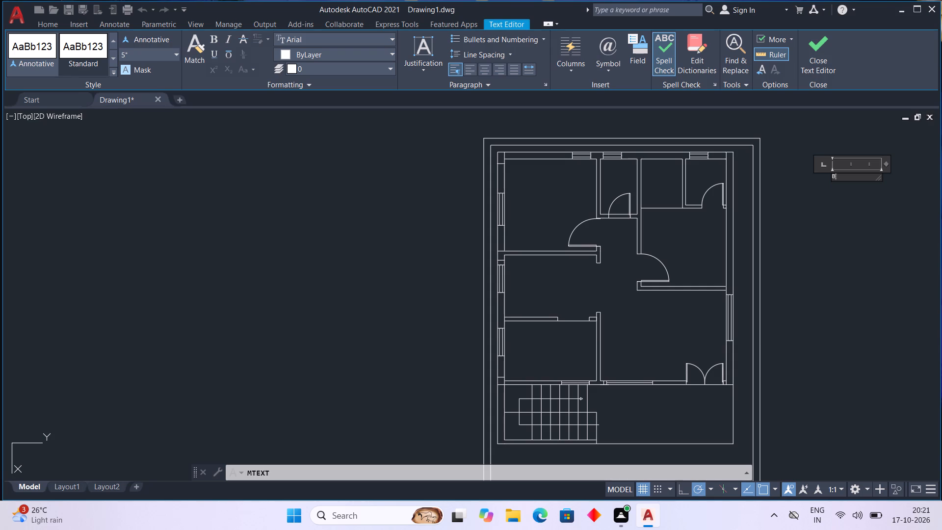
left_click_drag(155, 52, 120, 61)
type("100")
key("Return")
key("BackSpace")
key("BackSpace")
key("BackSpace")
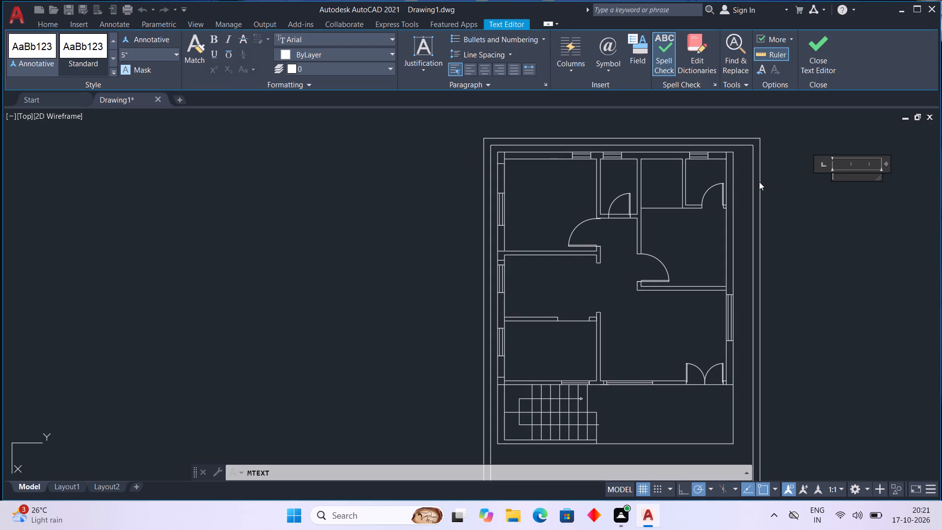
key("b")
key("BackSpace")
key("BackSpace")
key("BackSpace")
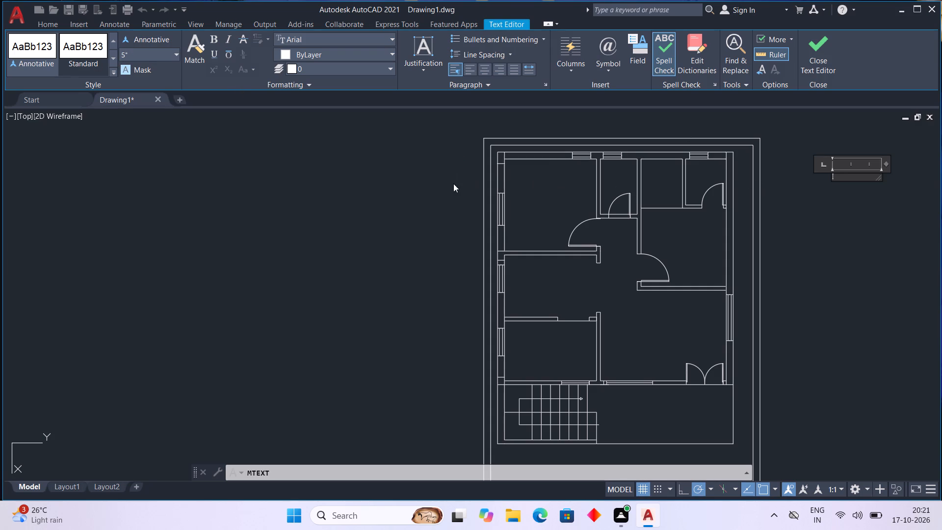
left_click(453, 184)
Add a two-line multiline text label reading TOILET and 5'X4'5" at height 5" beside the plan's upper-right corner.
scroll(348, 193, "down", 1)
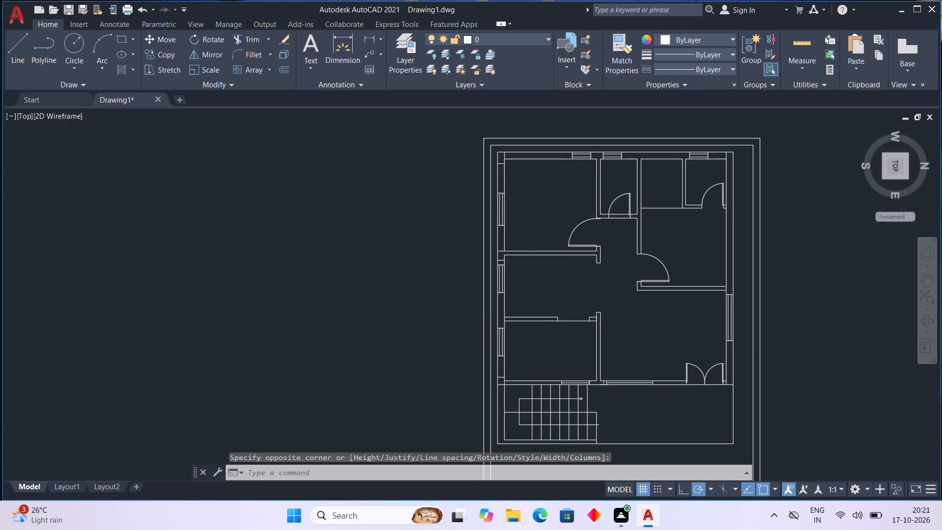
scroll(495, 197, "up", 2)
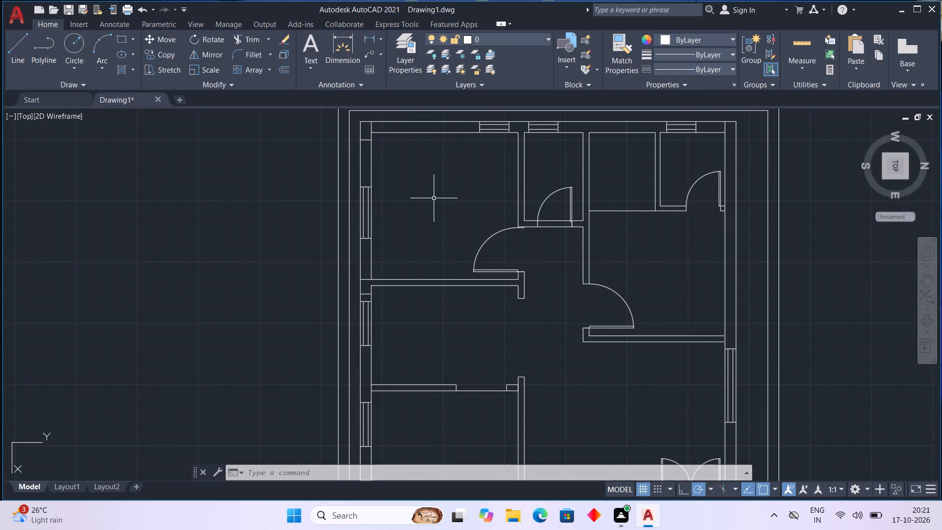
left_click(321, 55)
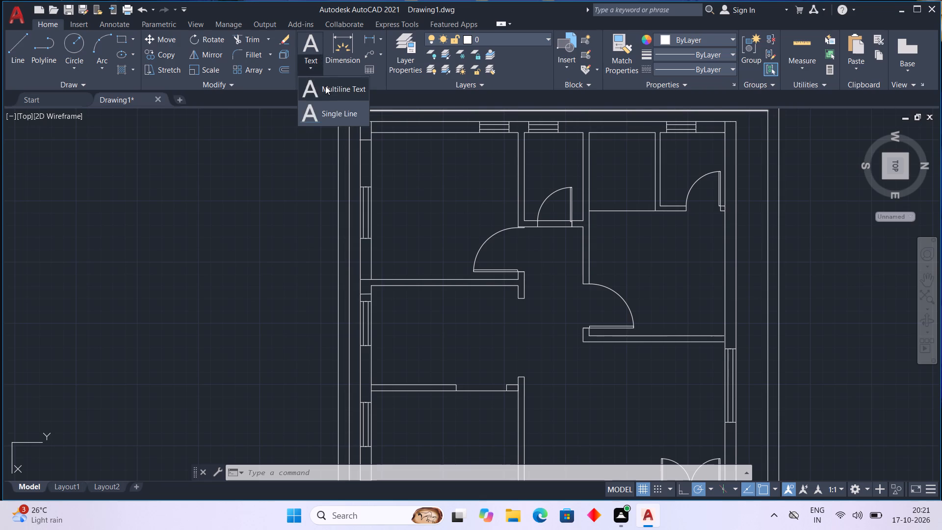
left_click(325, 86)
left_click(407, 161)
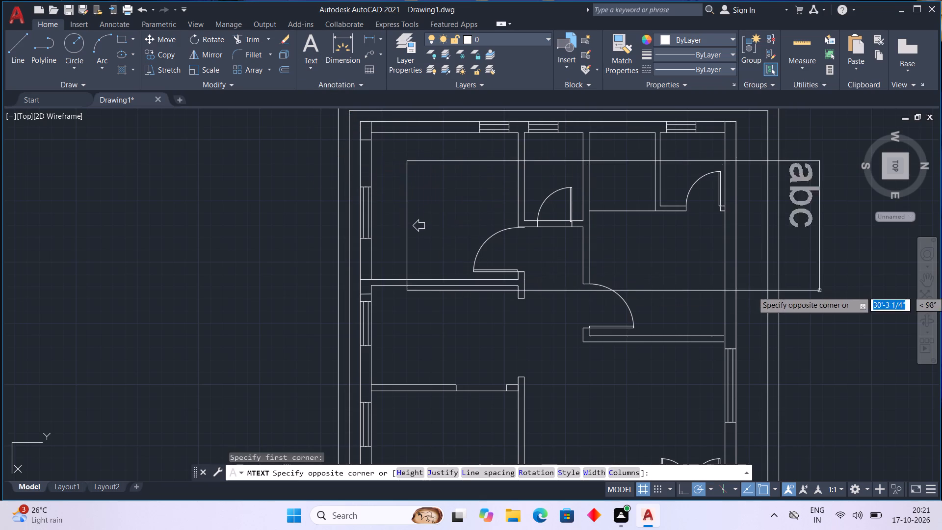
left_click(847, 291)
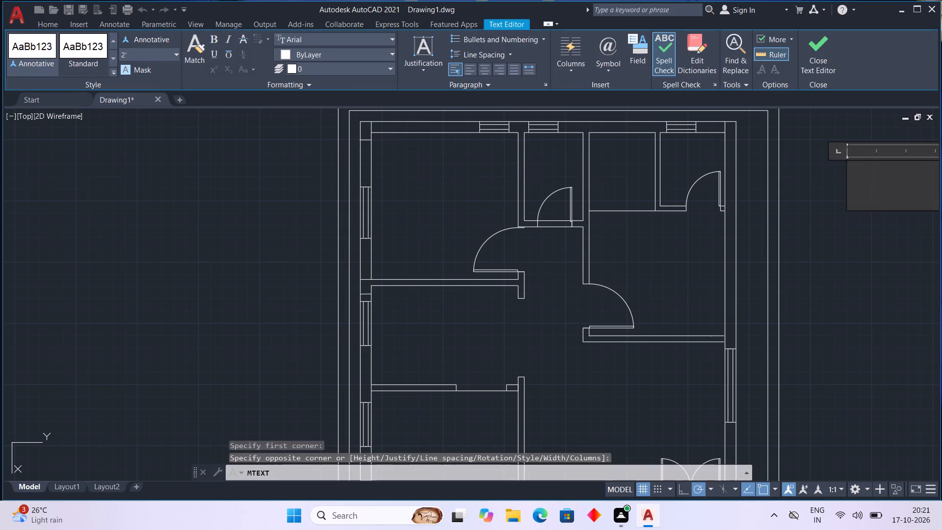
left_click(170, 58)
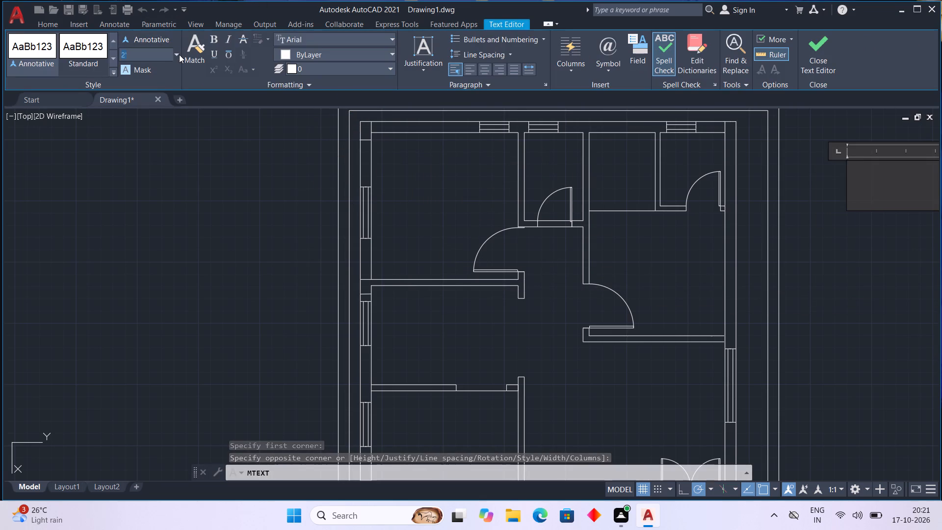
left_click(179, 54)
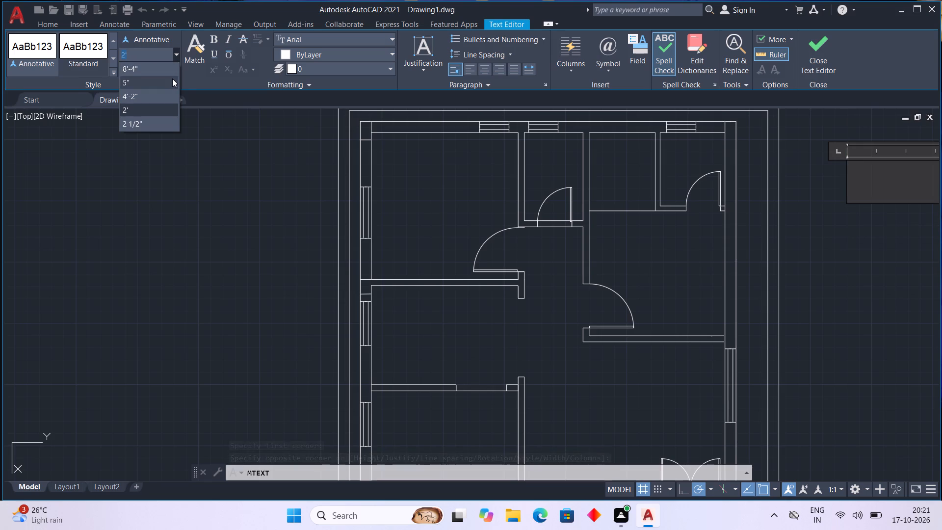
left_click(172, 79)
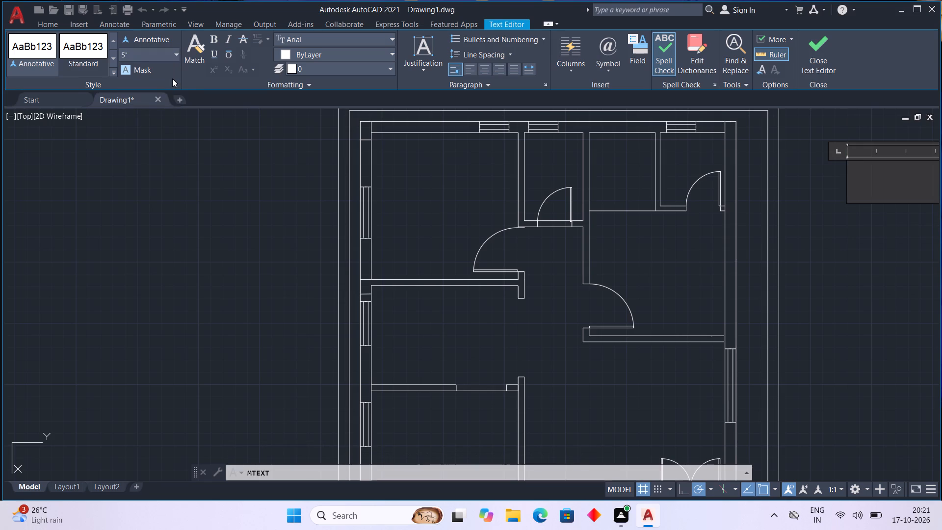
key("b")
key("BackSpace")
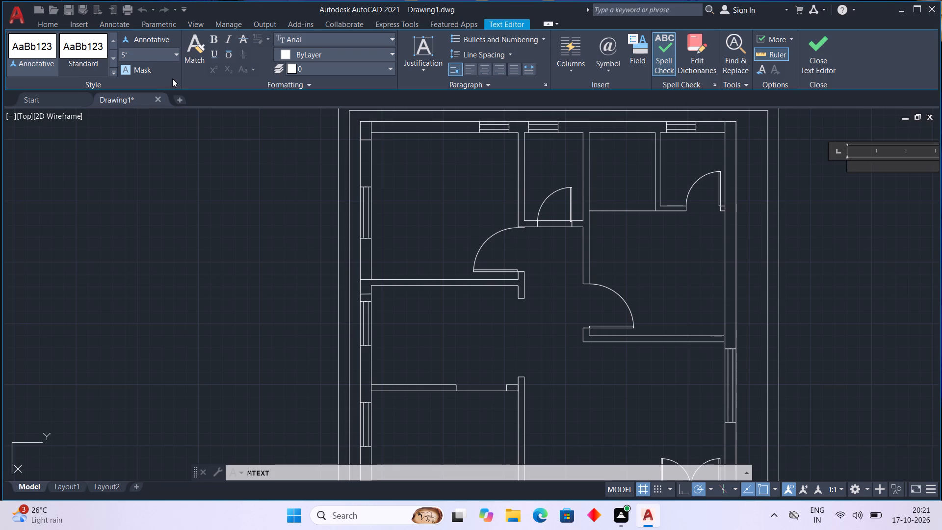
type("TOIL")
type("ET")
key("Return")
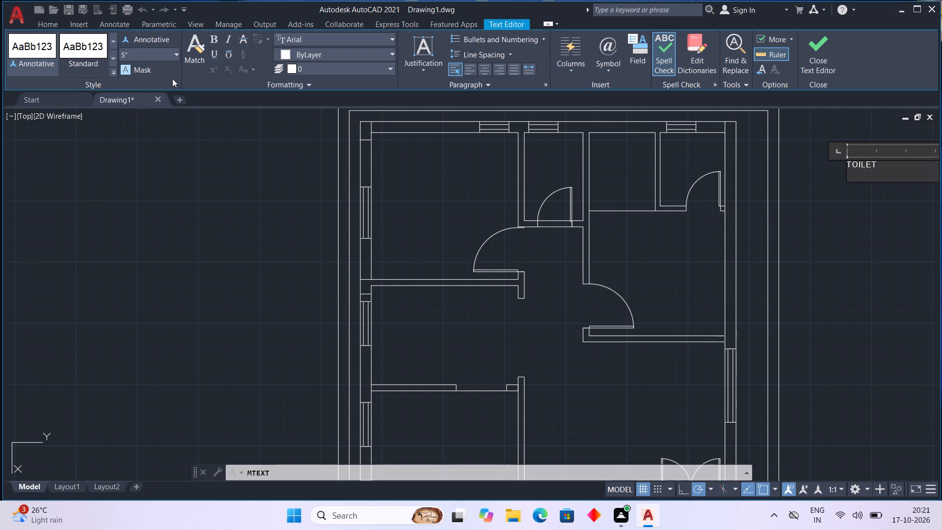
type("5'")
type("X4'5")
key("shift+quotedbl")
left_click(892, 272)
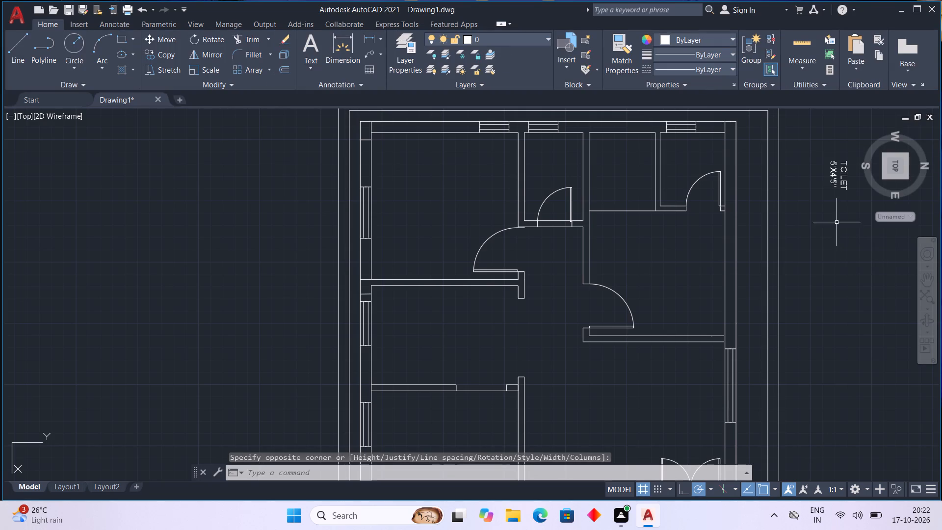
Rotate the TOILET label a quarter turn so that it reads horizontally.
scroll(831, 197, "up", 1)
scroll(832, 192, "down", 1)
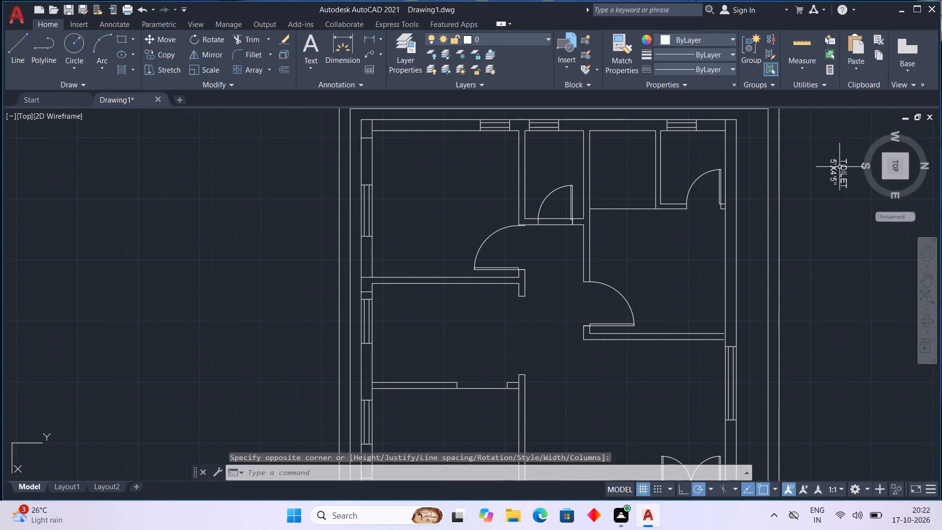
left_click(839, 167)
left_click(200, 39)
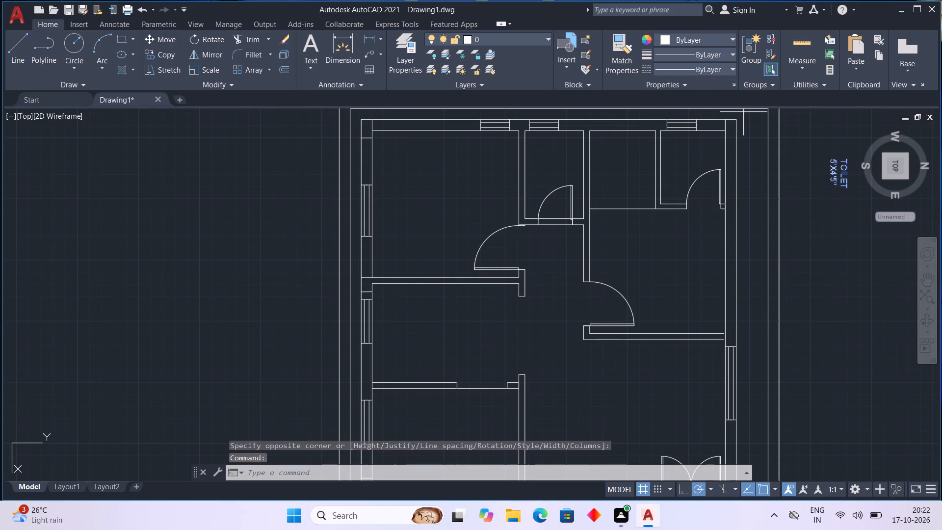
left_click(835, 163)
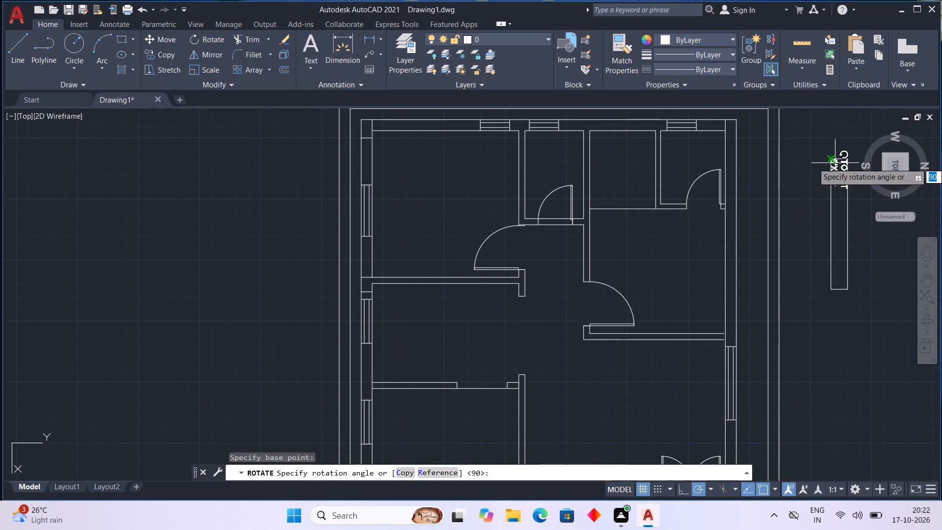
left_click(840, 160)
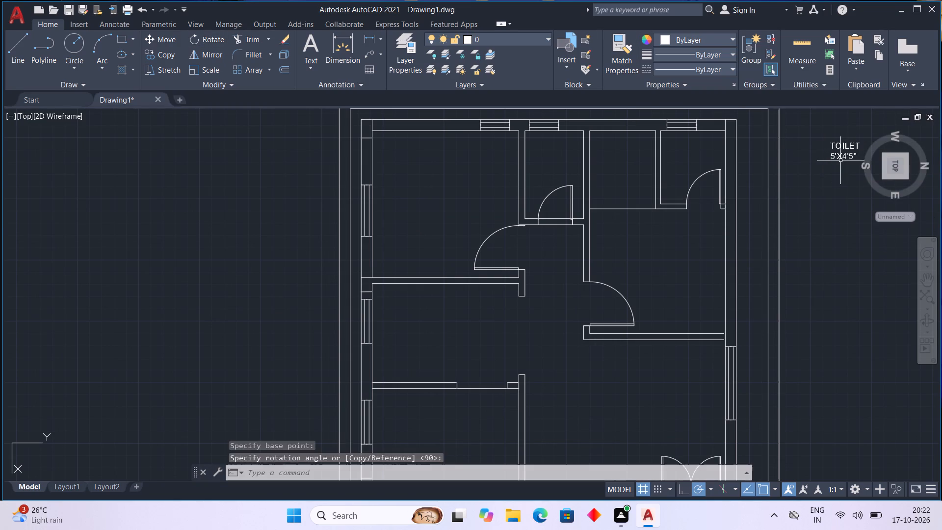
Move the TOILET label into the small toilet room in the plan's upper-right corner, above its door.
scroll(836, 176, "down", 2)
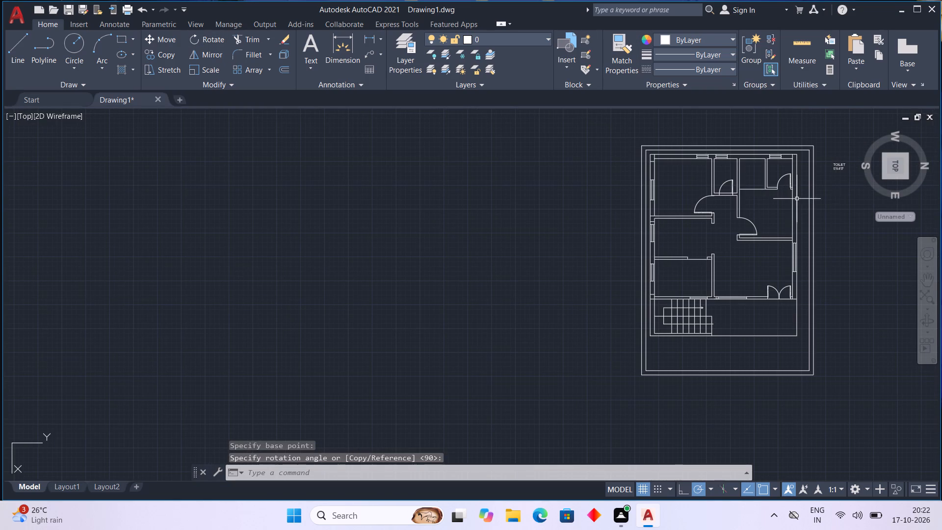
middle_click_drag(844, 194, 728, 255)
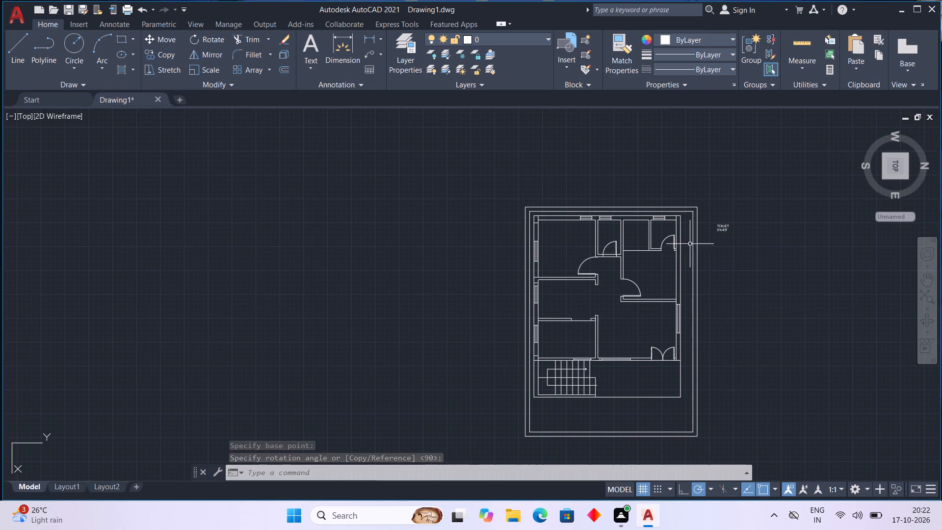
scroll(730, 236, "up", 1)
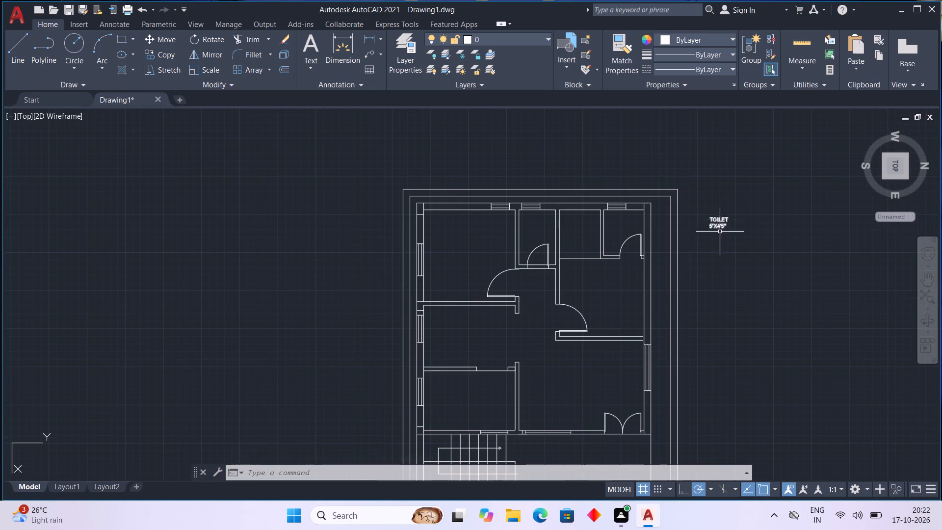
scroll(717, 239, "up", 2)
left_click(718, 188)
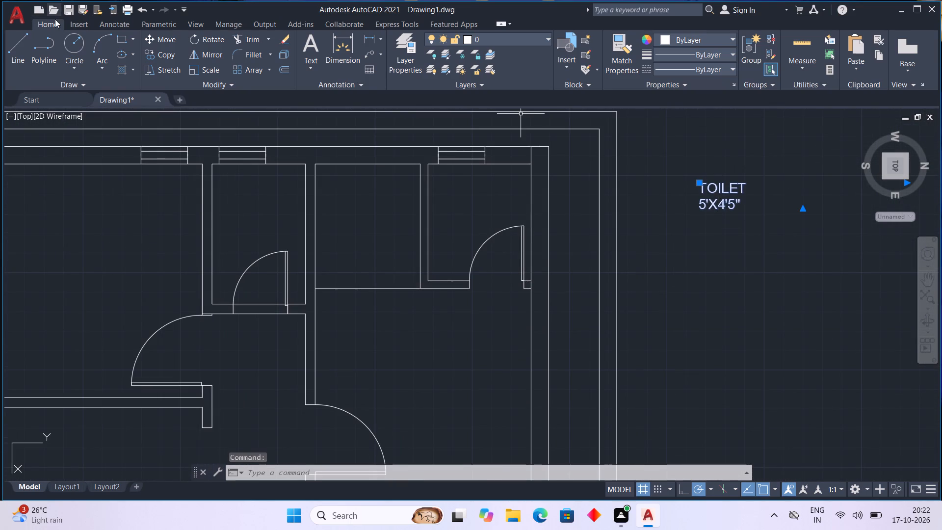
left_click(153, 40)
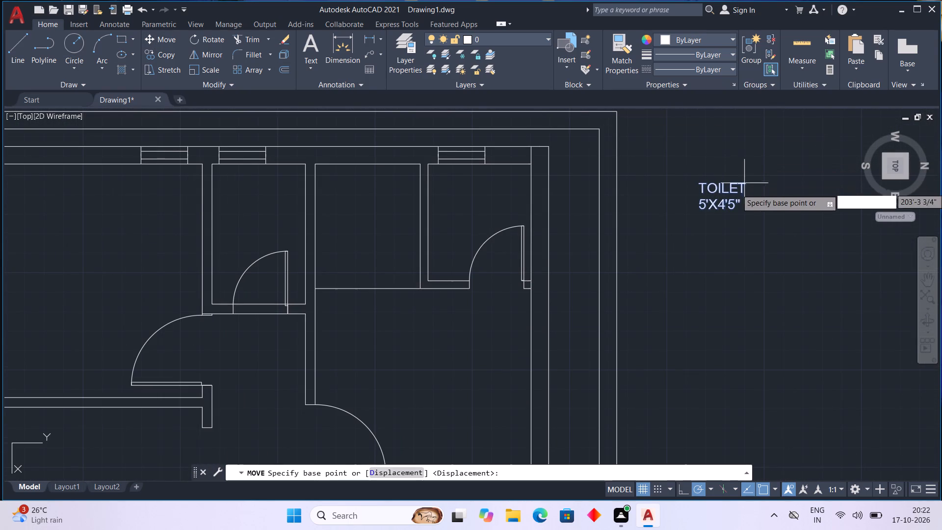
left_click(706, 196)
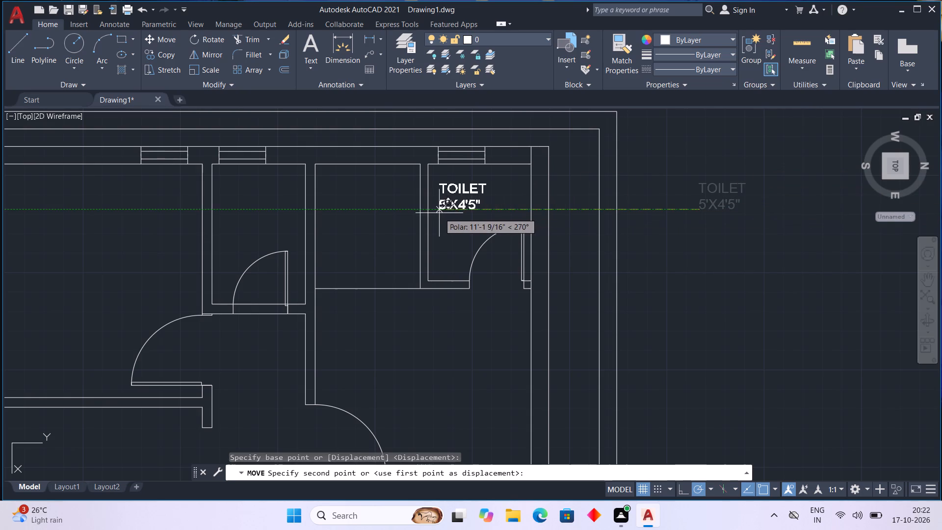
left_click(443, 215)
scroll(444, 216, "down", 2)
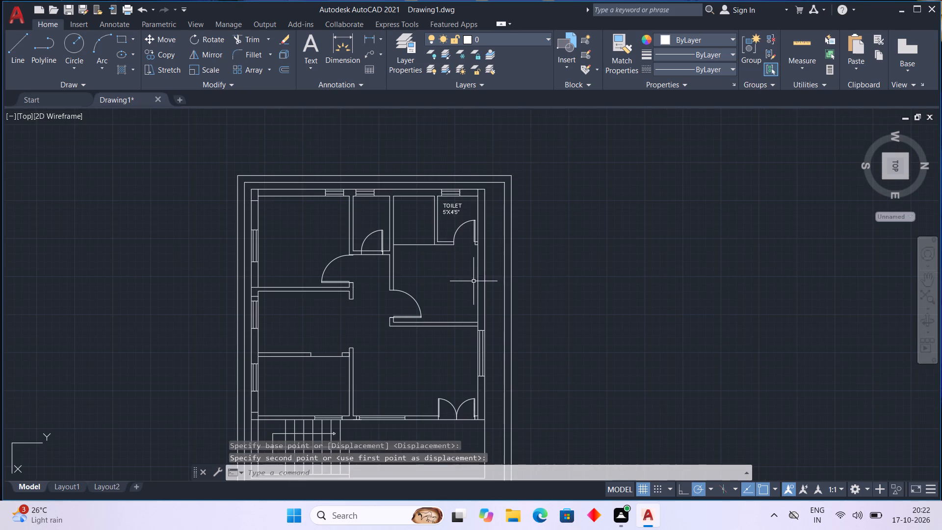
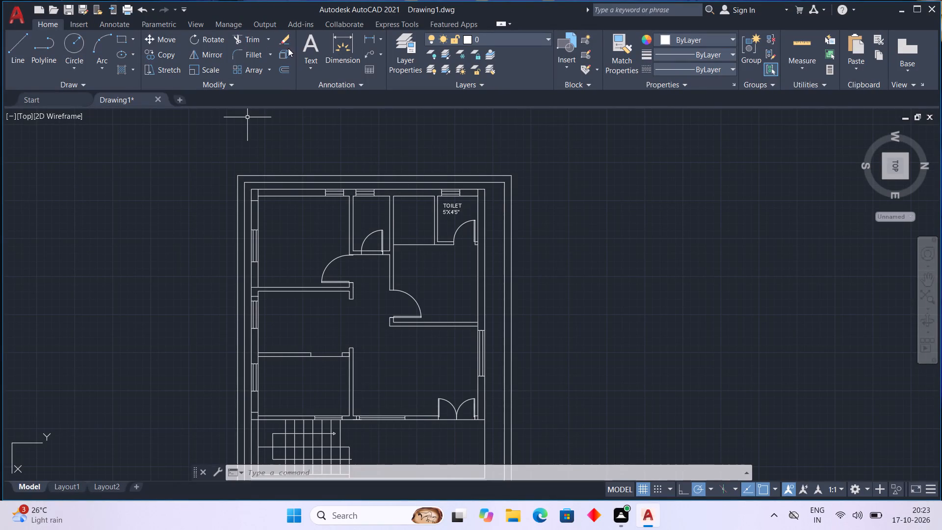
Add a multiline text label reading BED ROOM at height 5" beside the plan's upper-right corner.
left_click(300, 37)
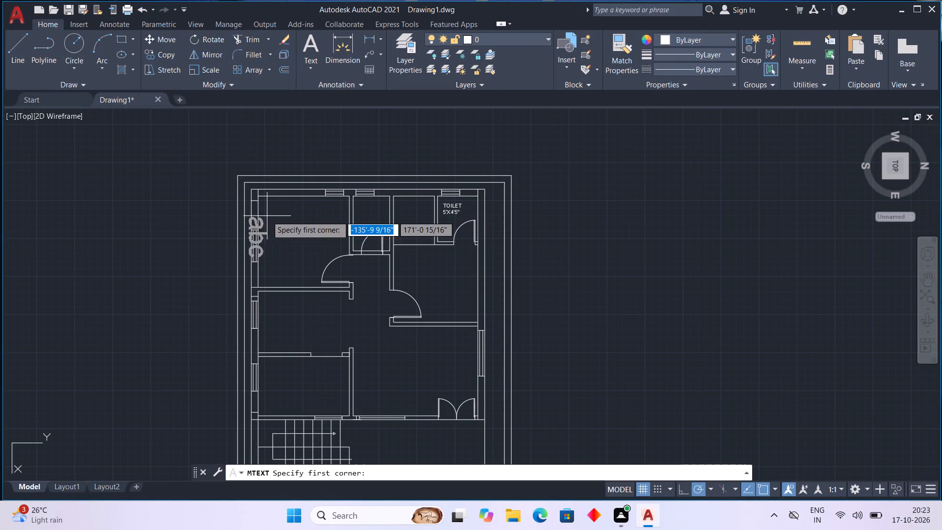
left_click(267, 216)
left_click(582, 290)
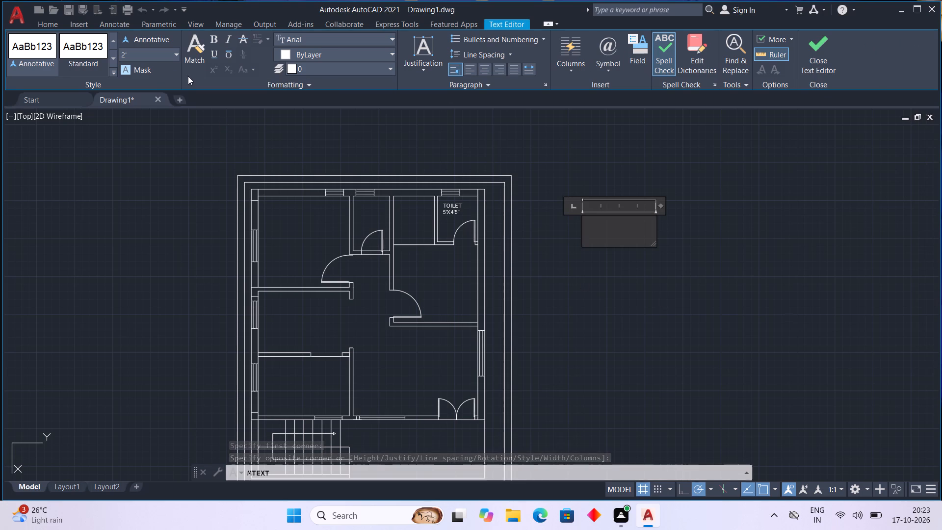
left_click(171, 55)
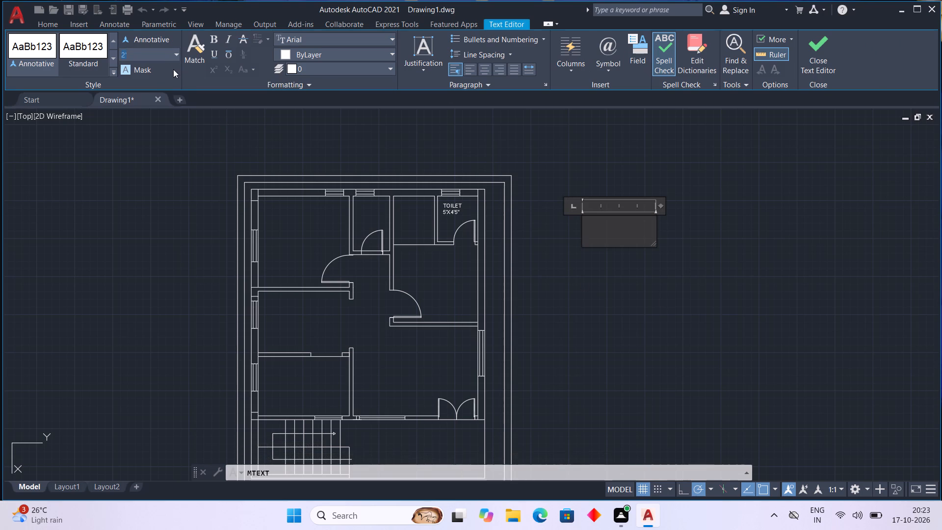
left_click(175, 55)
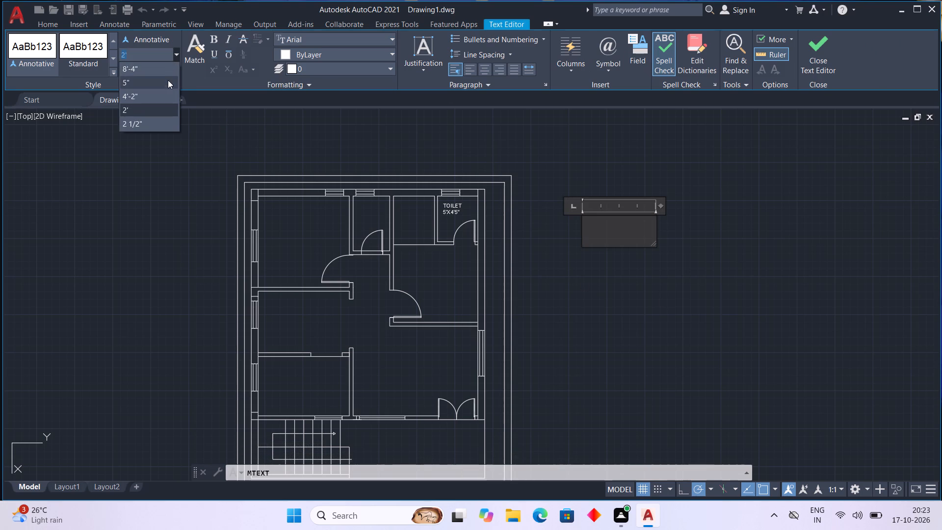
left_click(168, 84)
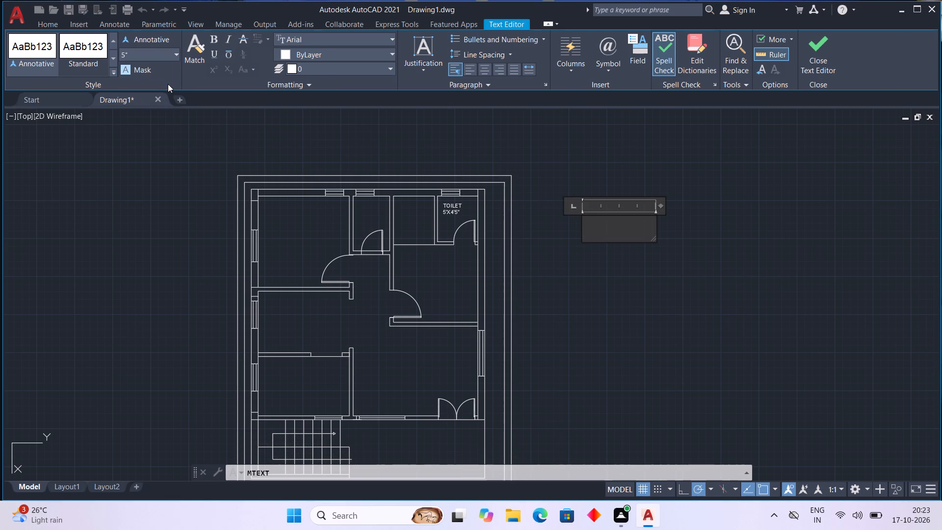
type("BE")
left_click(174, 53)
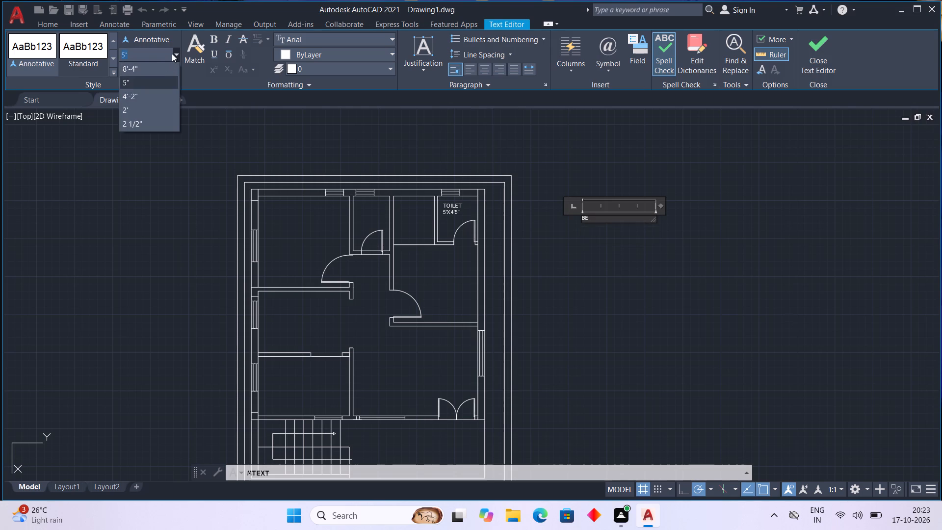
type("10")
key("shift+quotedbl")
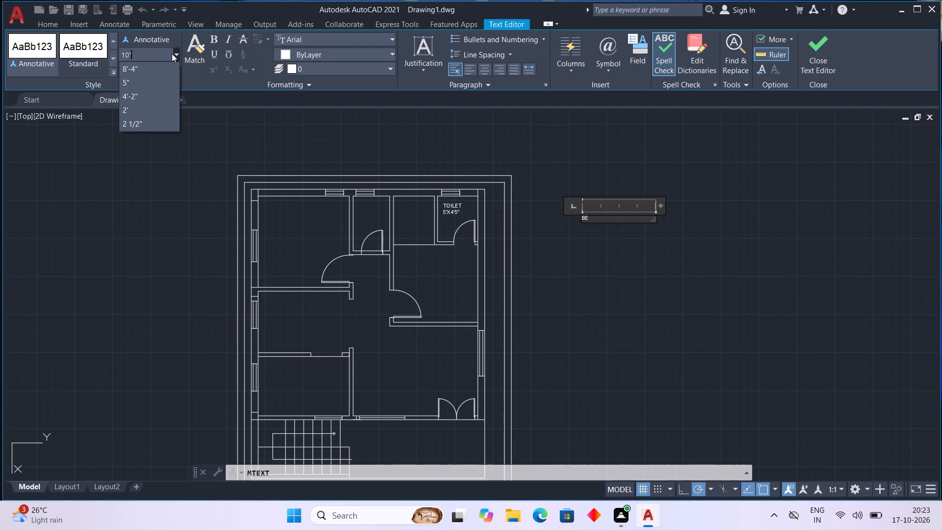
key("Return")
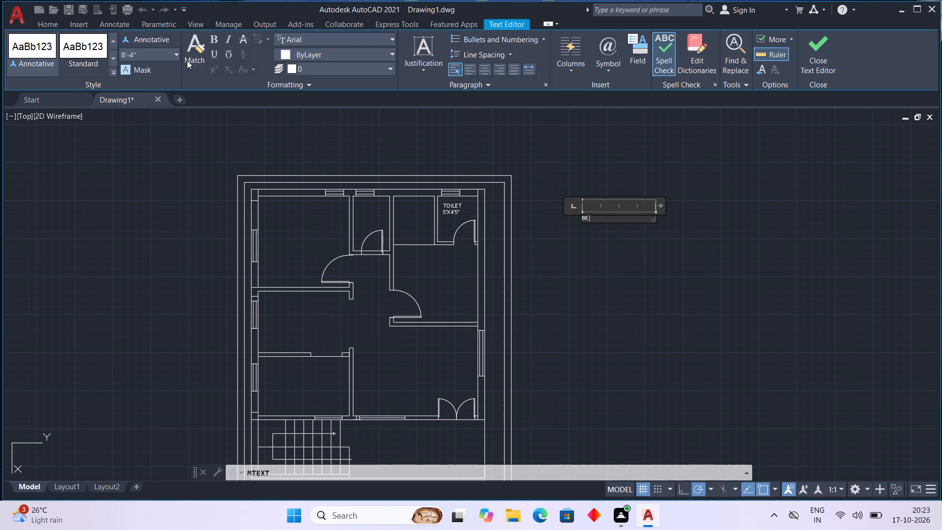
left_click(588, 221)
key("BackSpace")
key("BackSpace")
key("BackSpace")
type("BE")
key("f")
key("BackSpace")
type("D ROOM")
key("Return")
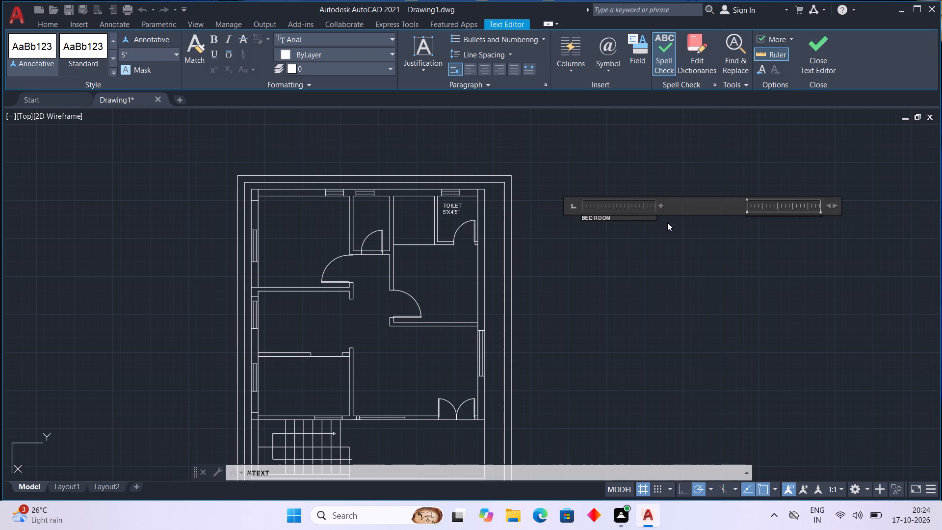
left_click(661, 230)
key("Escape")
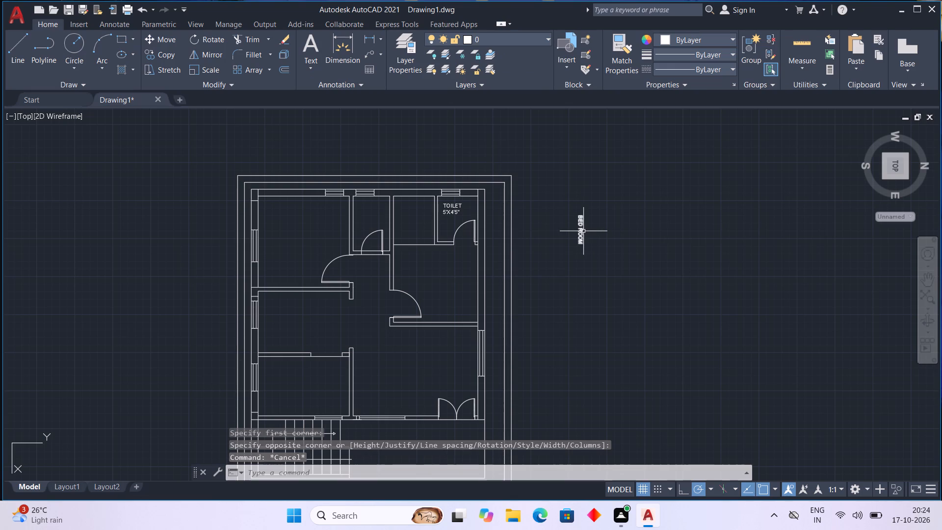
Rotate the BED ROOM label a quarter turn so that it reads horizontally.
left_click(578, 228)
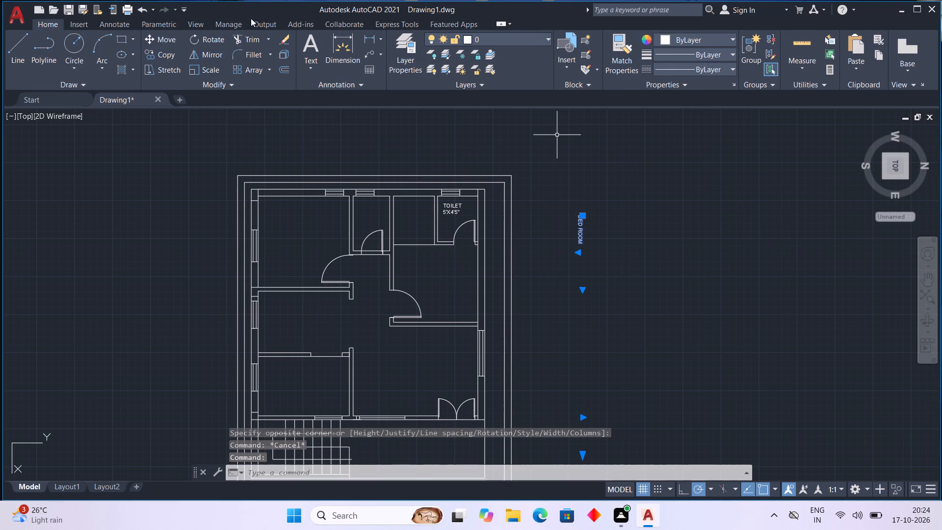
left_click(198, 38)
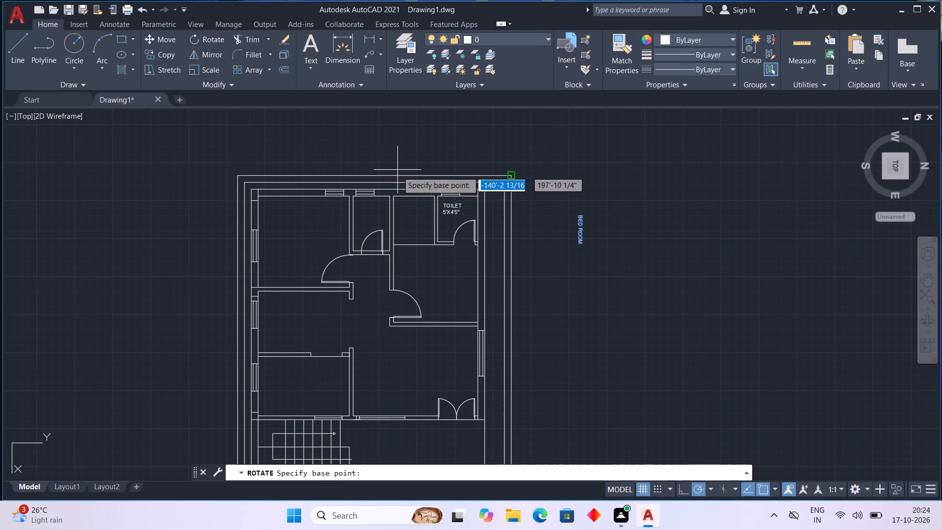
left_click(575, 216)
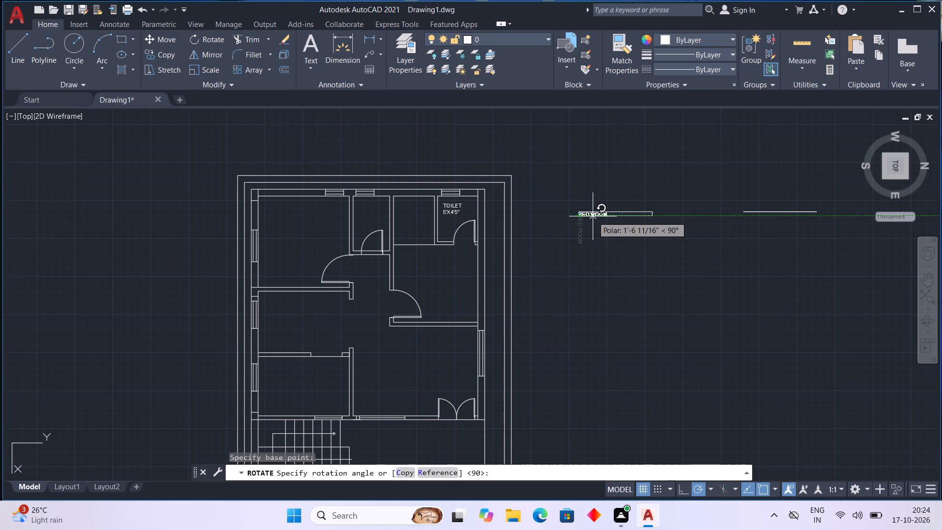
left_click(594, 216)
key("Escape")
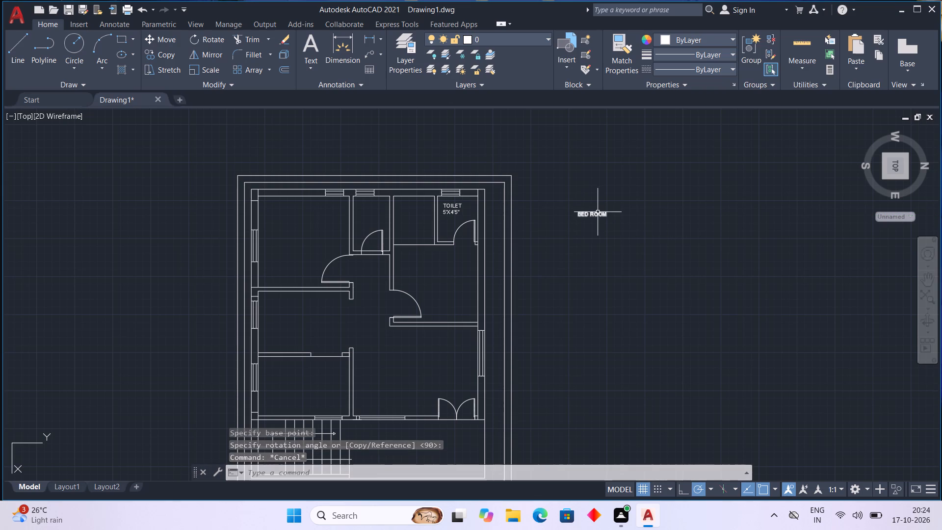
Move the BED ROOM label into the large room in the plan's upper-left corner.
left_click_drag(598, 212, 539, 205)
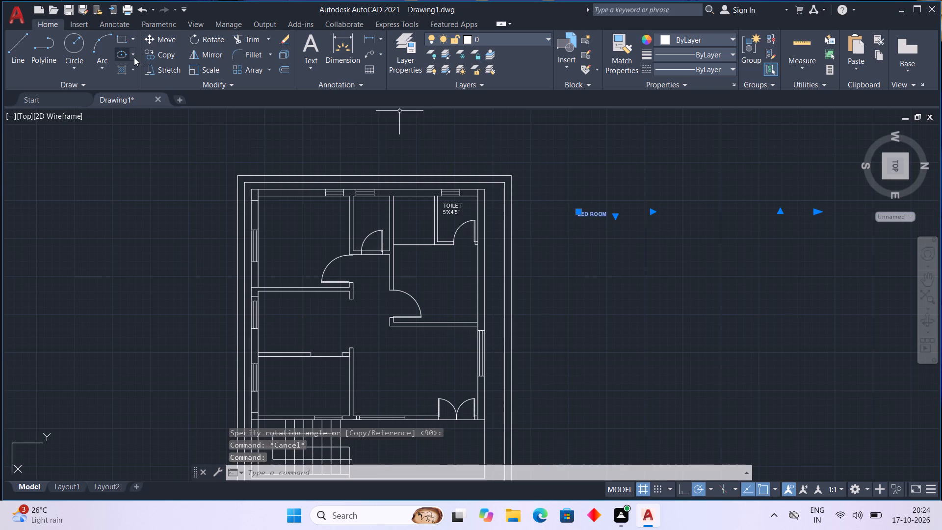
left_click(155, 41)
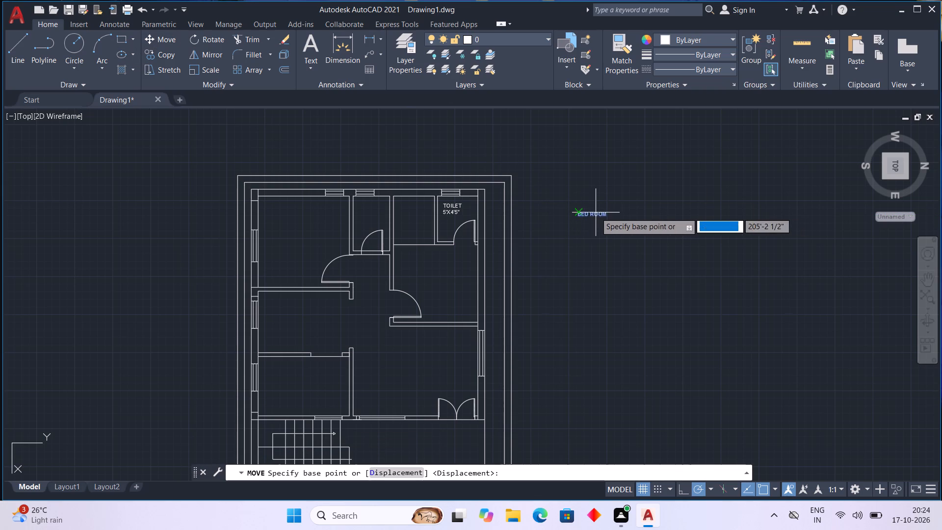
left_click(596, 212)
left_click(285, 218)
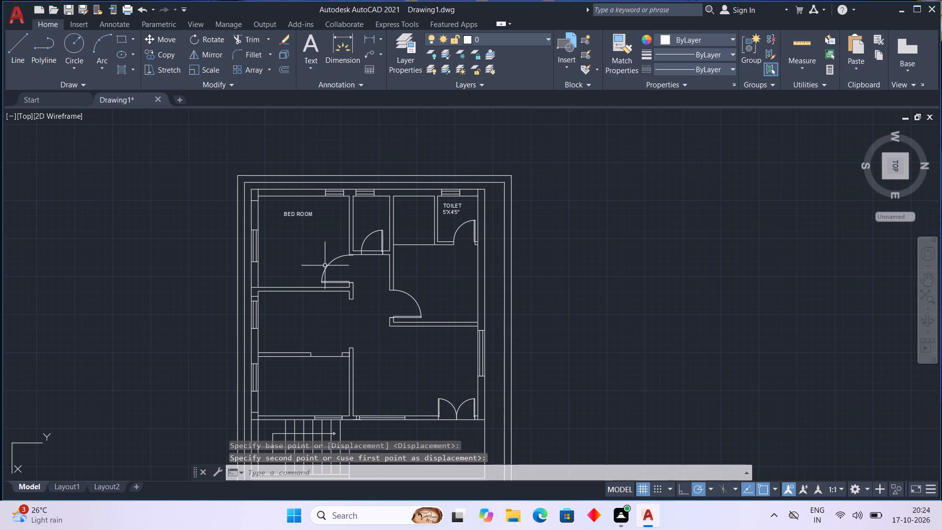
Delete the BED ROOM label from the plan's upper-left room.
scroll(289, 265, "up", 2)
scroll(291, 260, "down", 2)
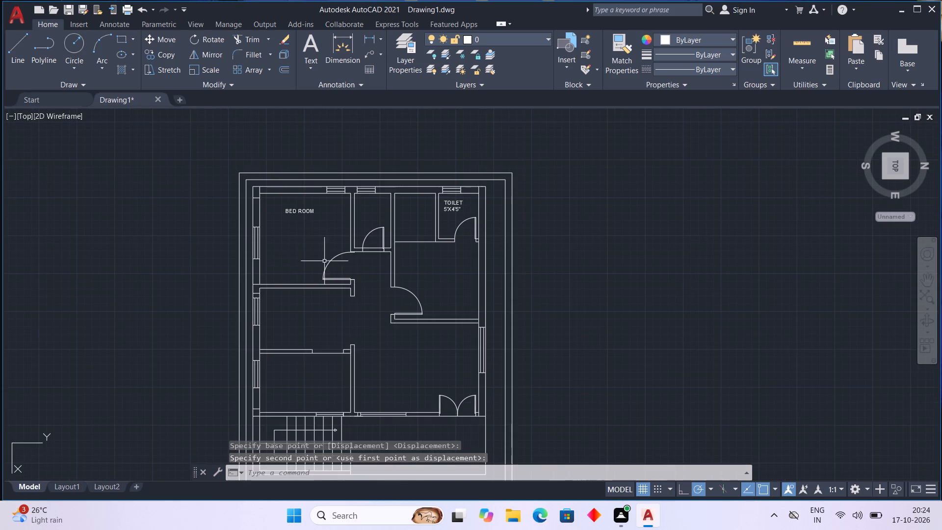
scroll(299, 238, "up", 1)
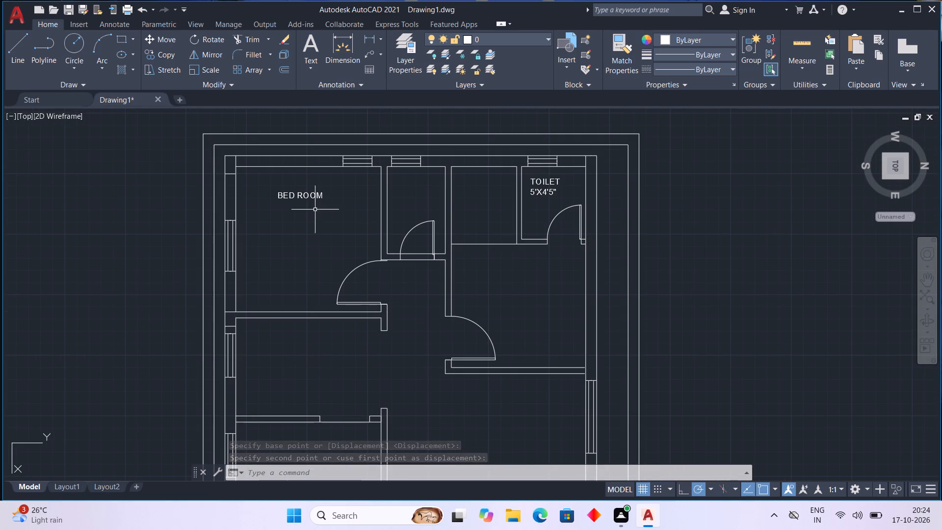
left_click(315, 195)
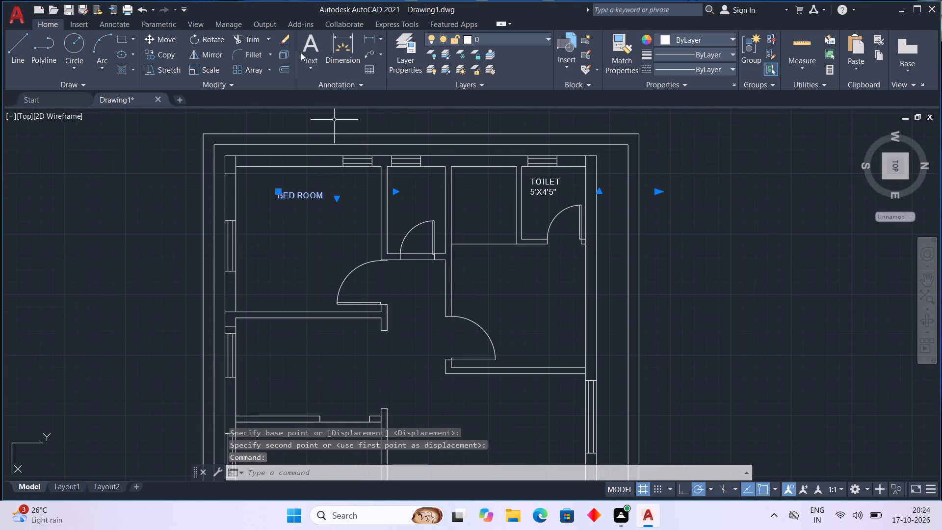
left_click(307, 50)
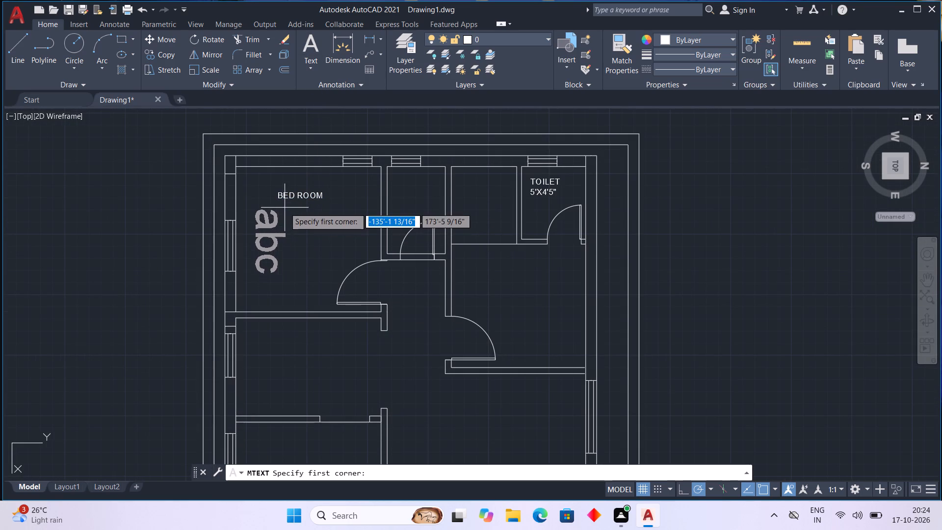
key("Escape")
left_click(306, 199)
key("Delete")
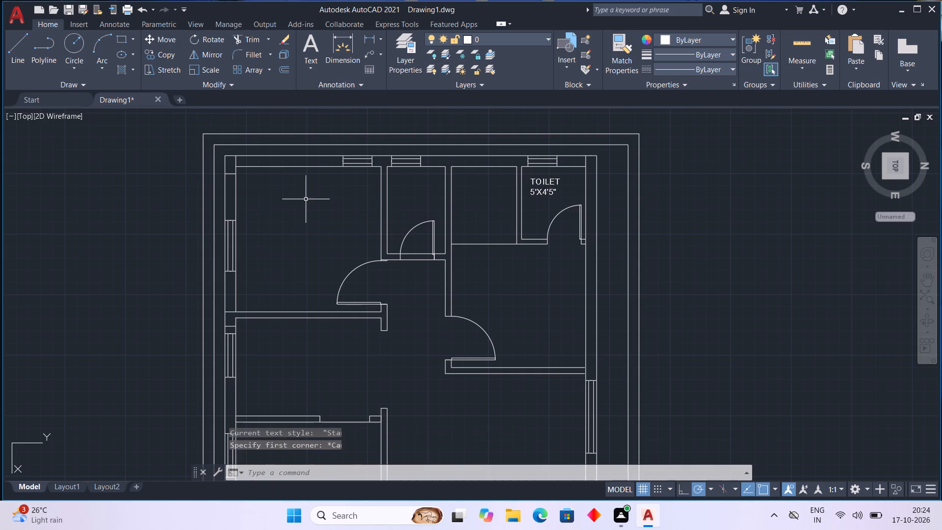
Add a multiline text label reading BED ROOM and 10'X10' on two lines at height 5" beyond the plan's upper-right corner.
scroll(429, 266, "down", 1)
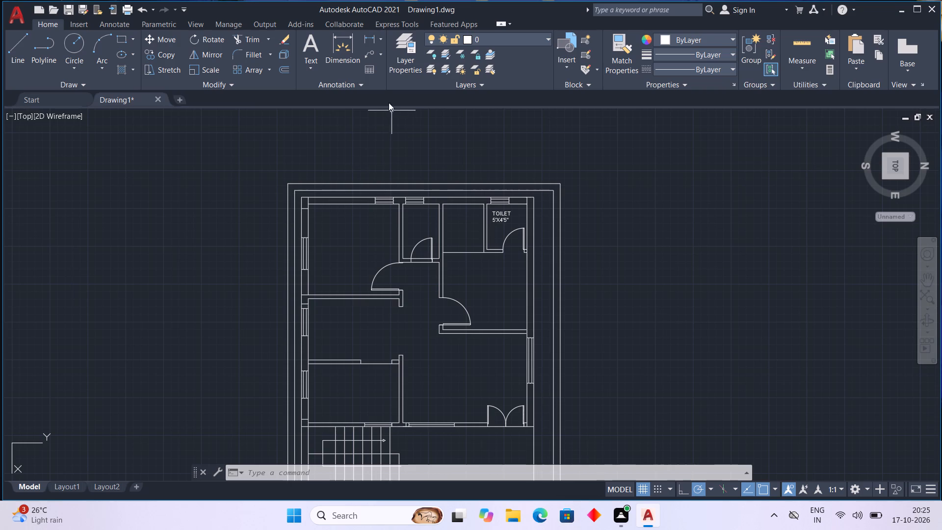
left_click(317, 38)
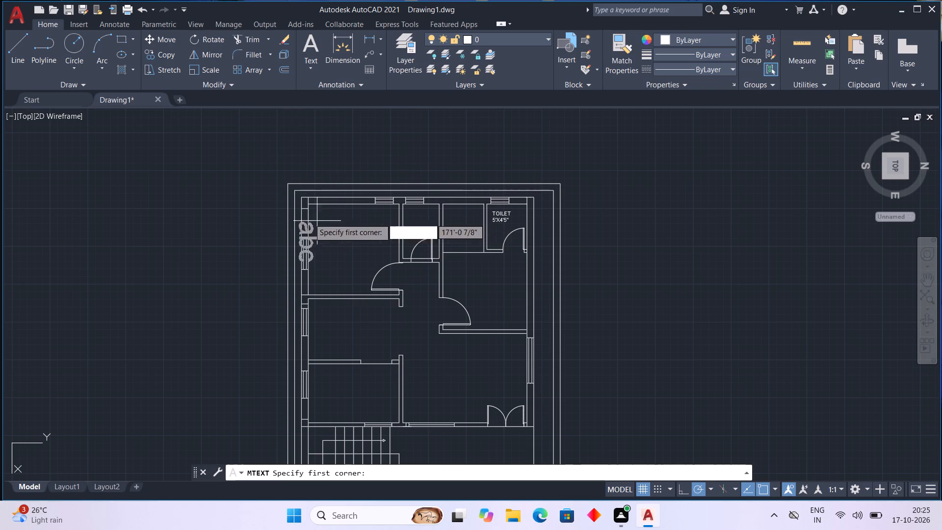
left_click(296, 120)
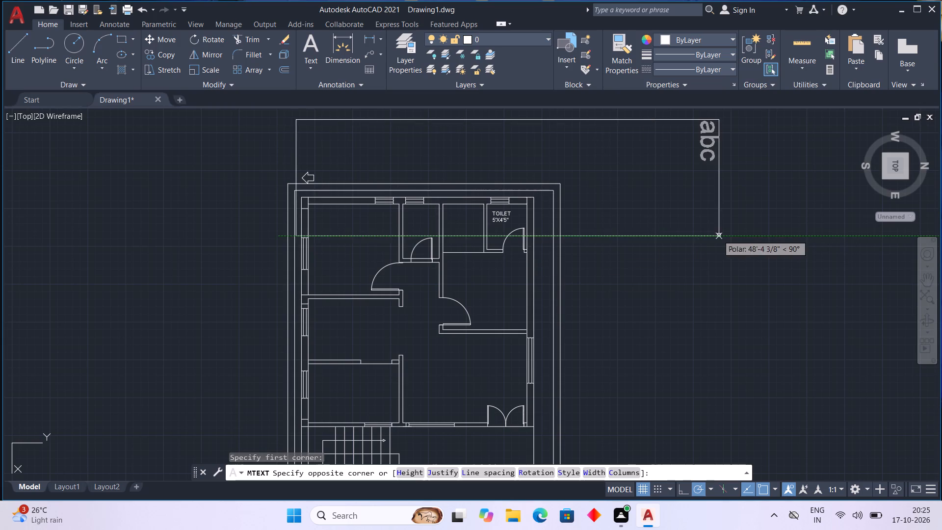
left_click(719, 236)
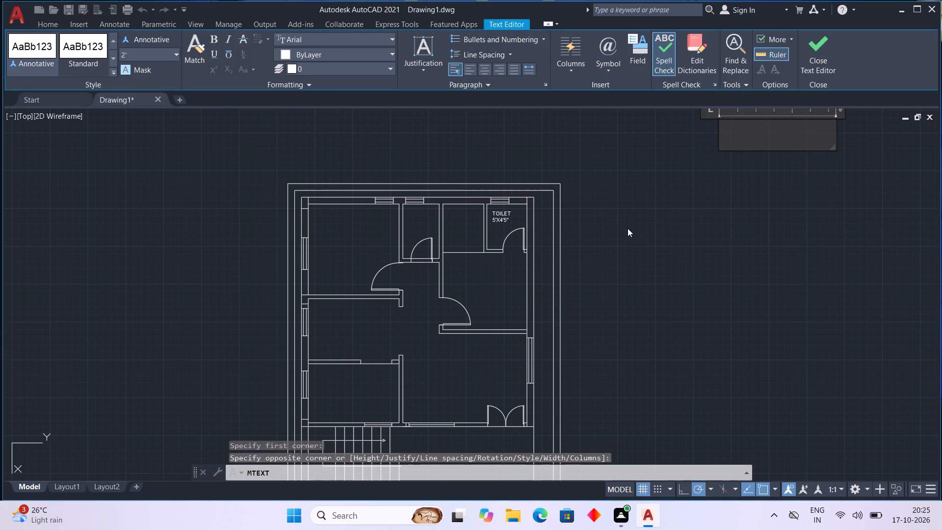
left_click(172, 54)
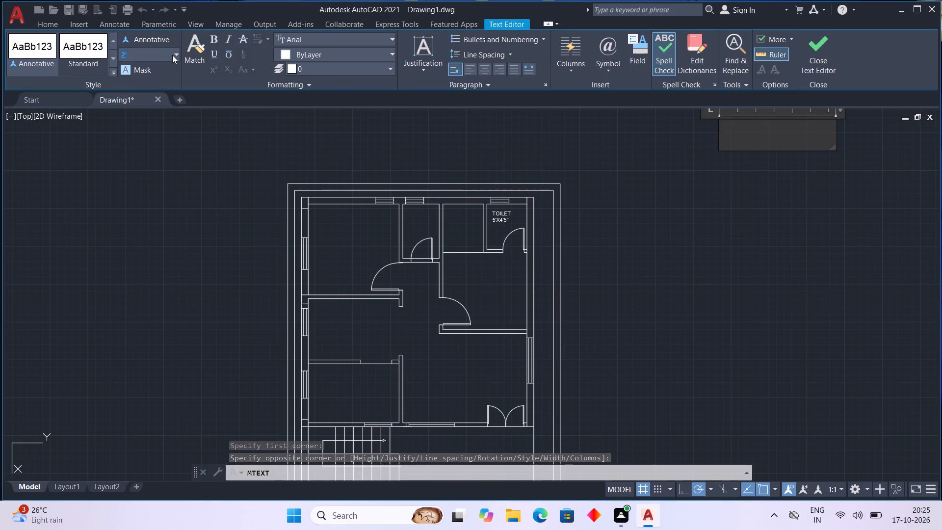
left_click(178, 52)
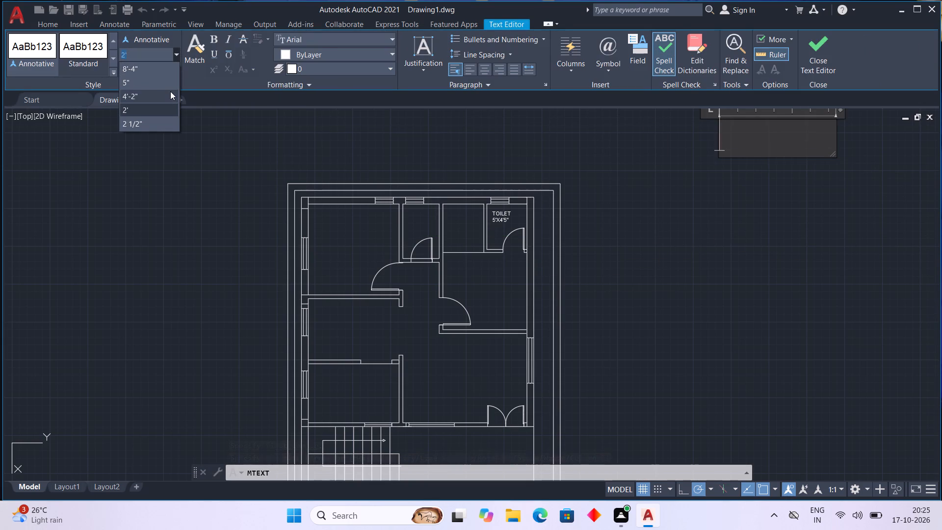
left_click(170, 85)
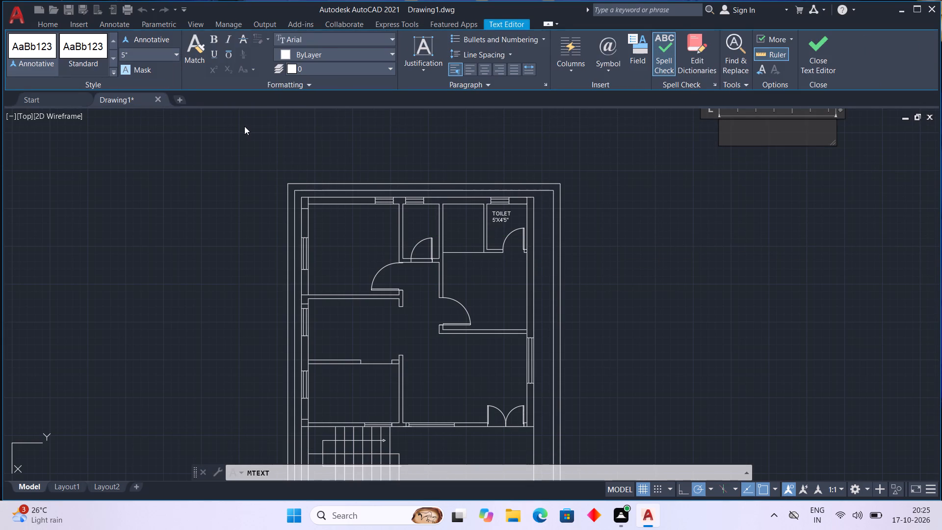
type("BED")
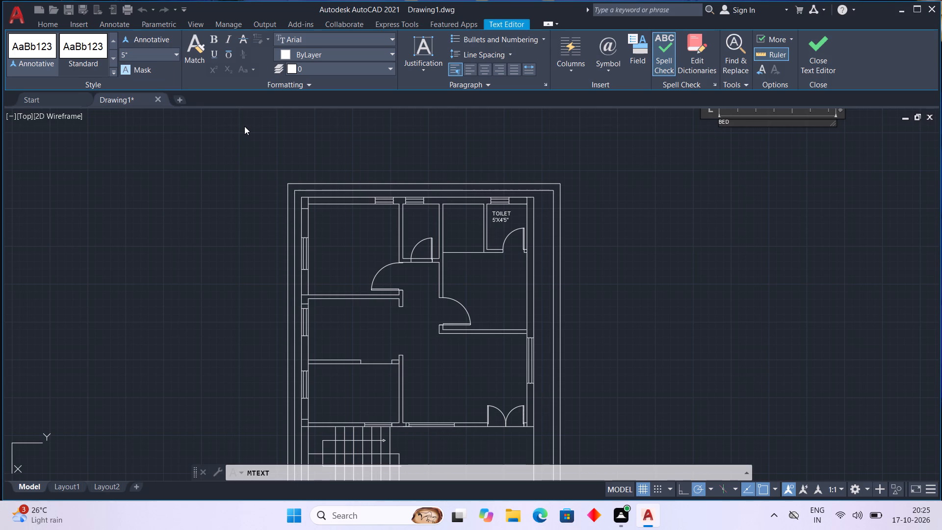
key("space")
type("ROOM")
key("Return")
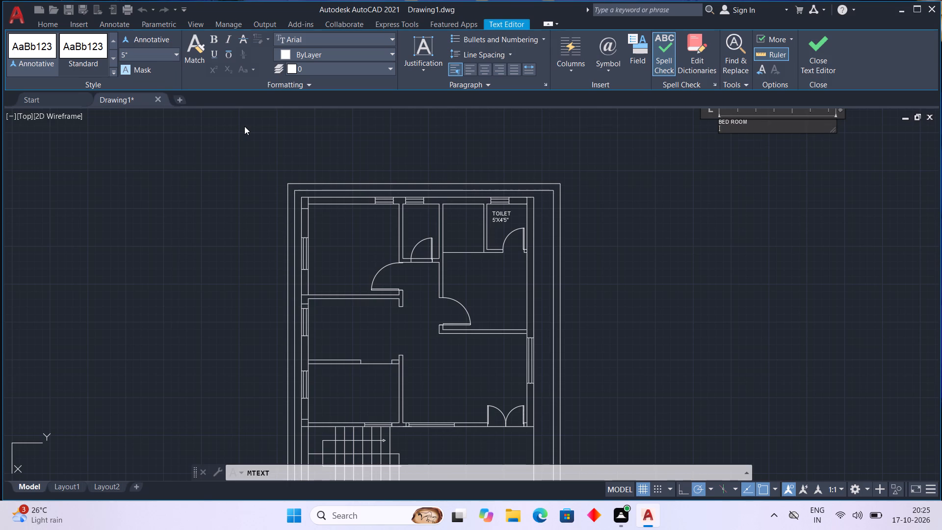
type("10'X10'")
scroll(244, 126, "up", 1)
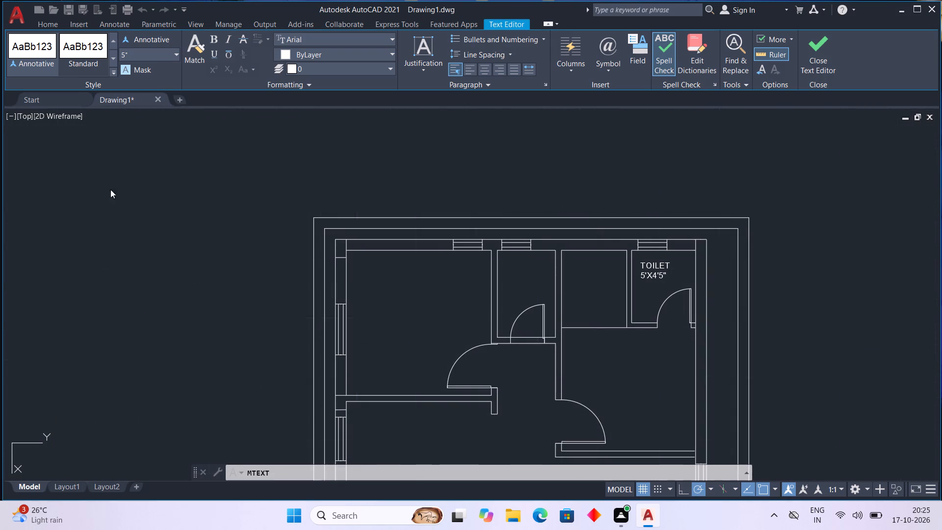
scroll(609, 202, "down", 3)
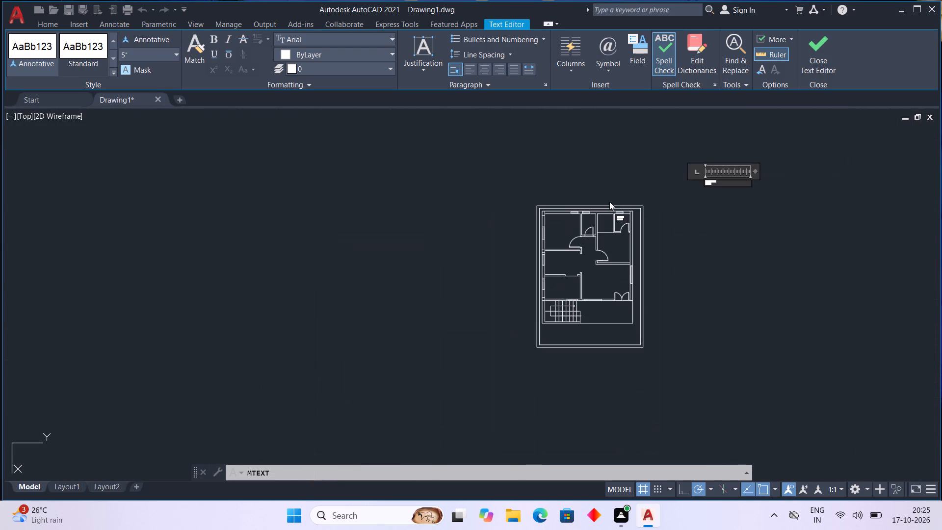
scroll(664, 200, "up", 2)
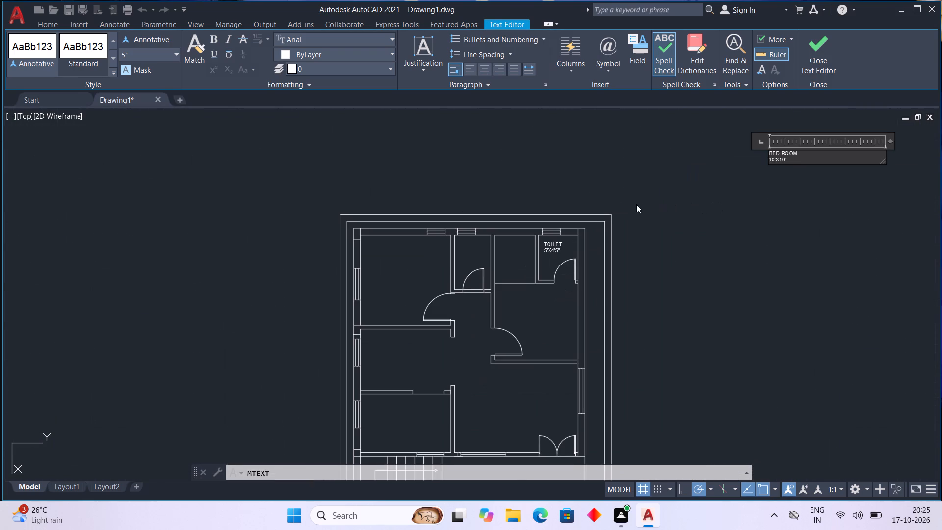
key("Escape")
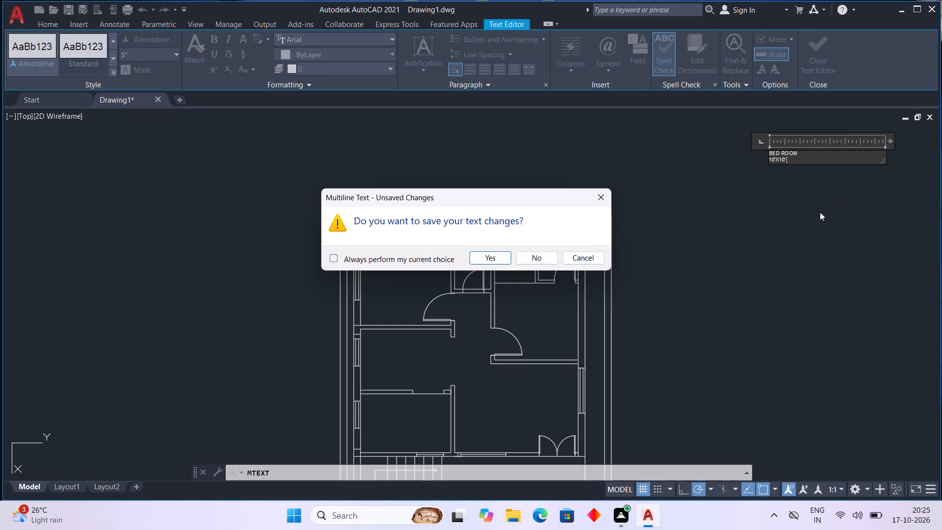
left_click(603, 201)
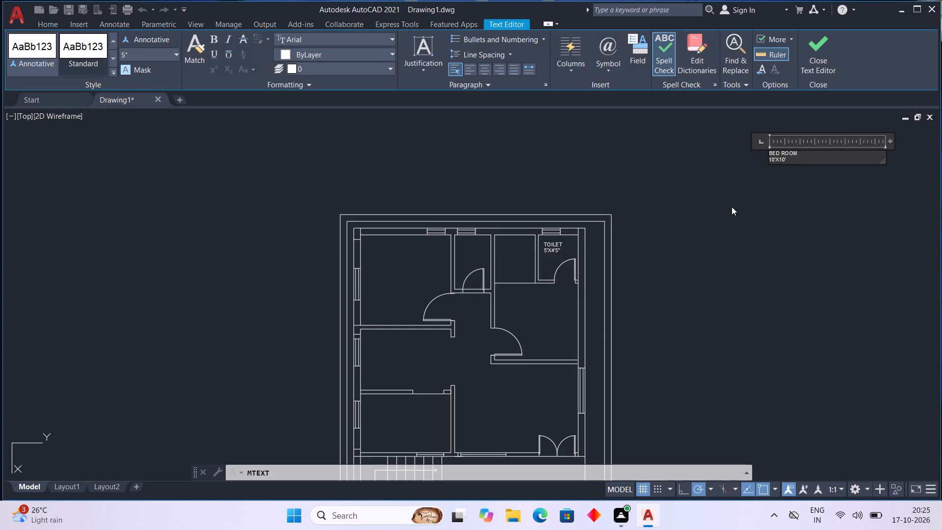
left_click(735, 206)
Rotate the BED ROOM 10'X10' label a quarter turn so that it reads horizontally.
left_click(766, 162)
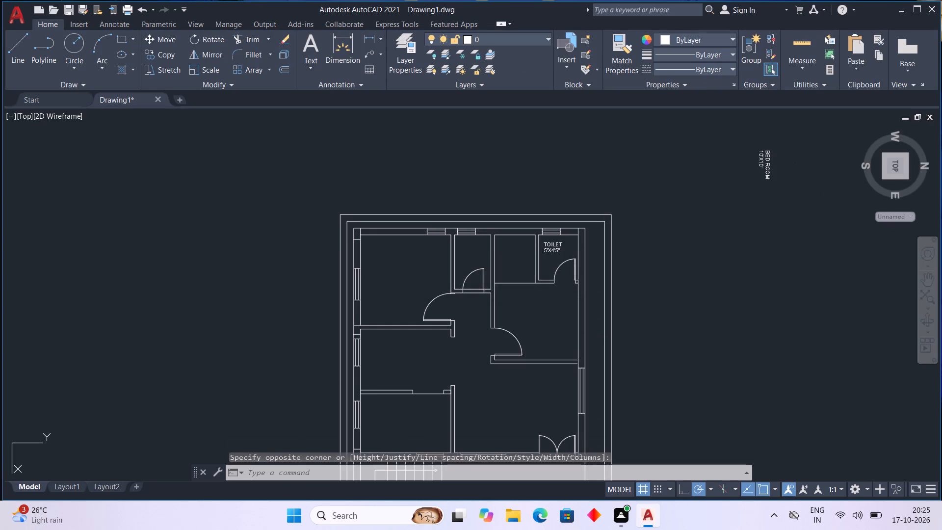
left_click(213, 36)
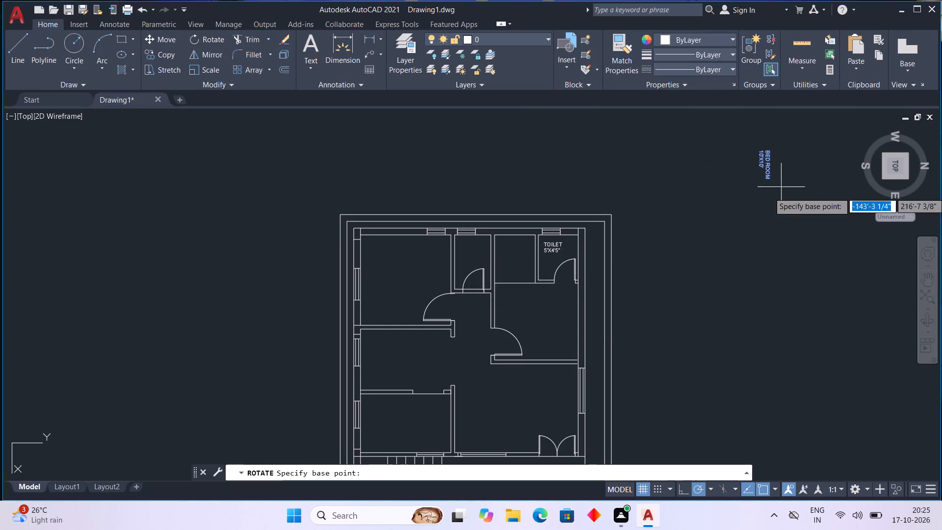
left_click(757, 155)
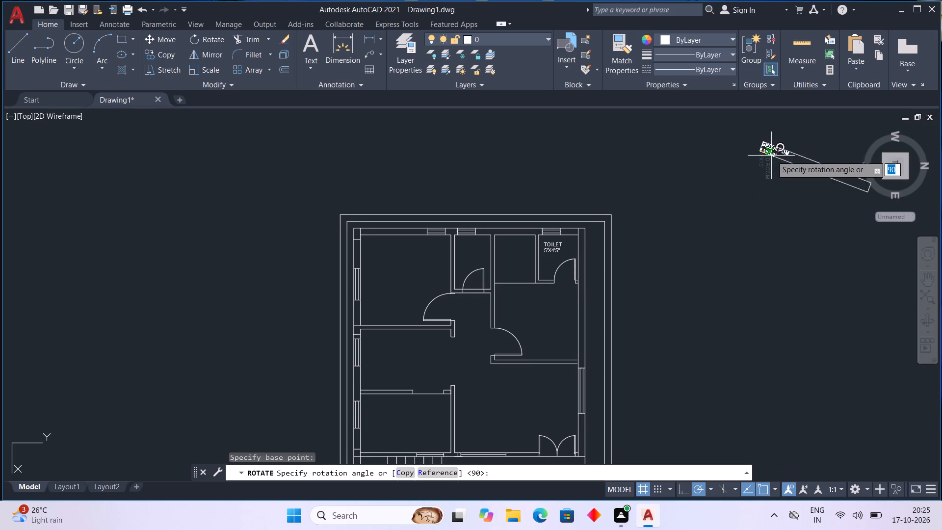
left_click(781, 151)
Move the BED ROOM 10'X10' label into the large room in the plan's upper-left corner.
left_click(776, 148)
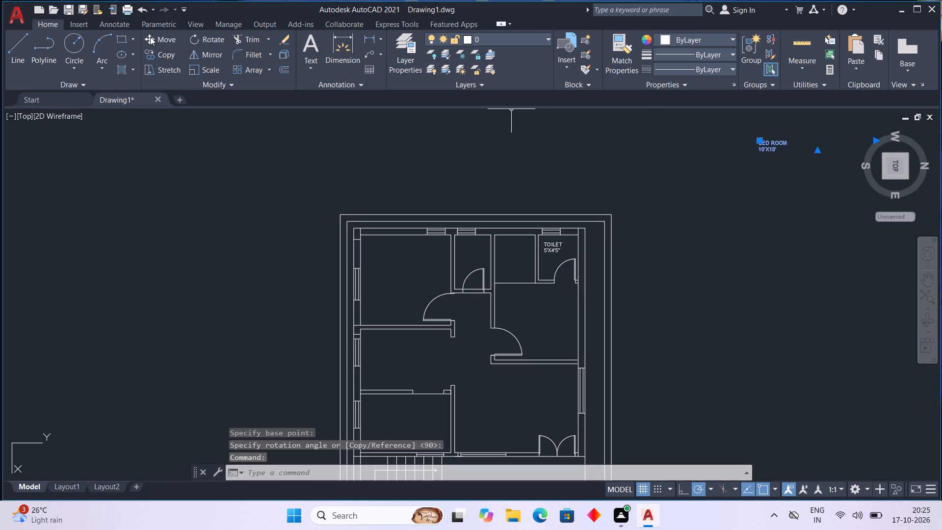
left_click(150, 37)
left_click(774, 142)
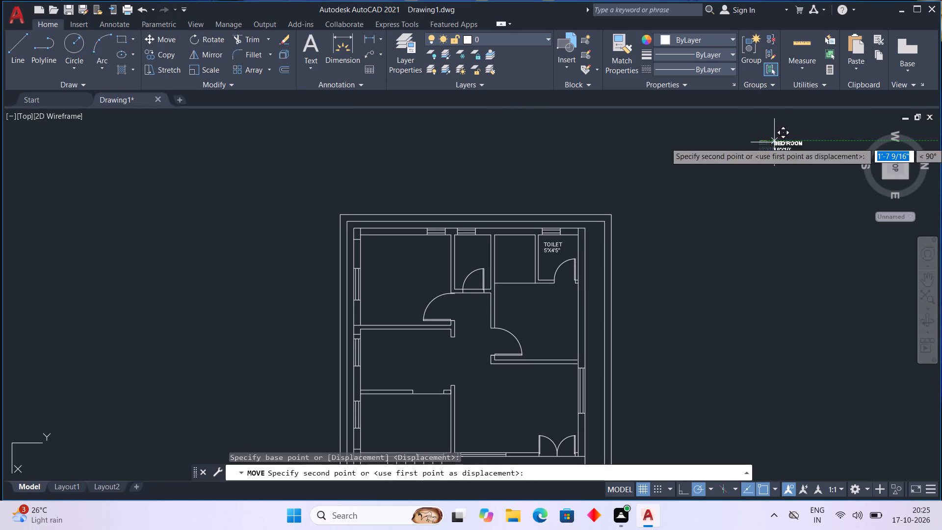
left_click(383, 246)
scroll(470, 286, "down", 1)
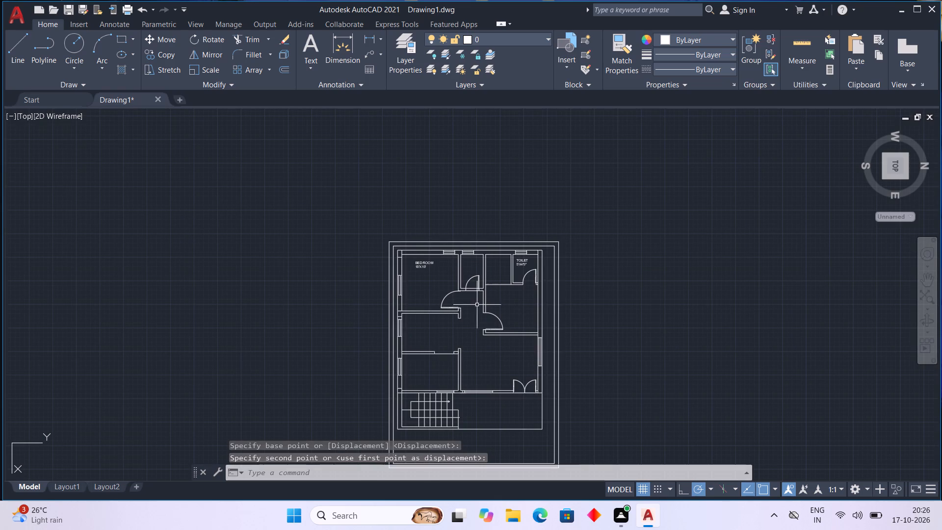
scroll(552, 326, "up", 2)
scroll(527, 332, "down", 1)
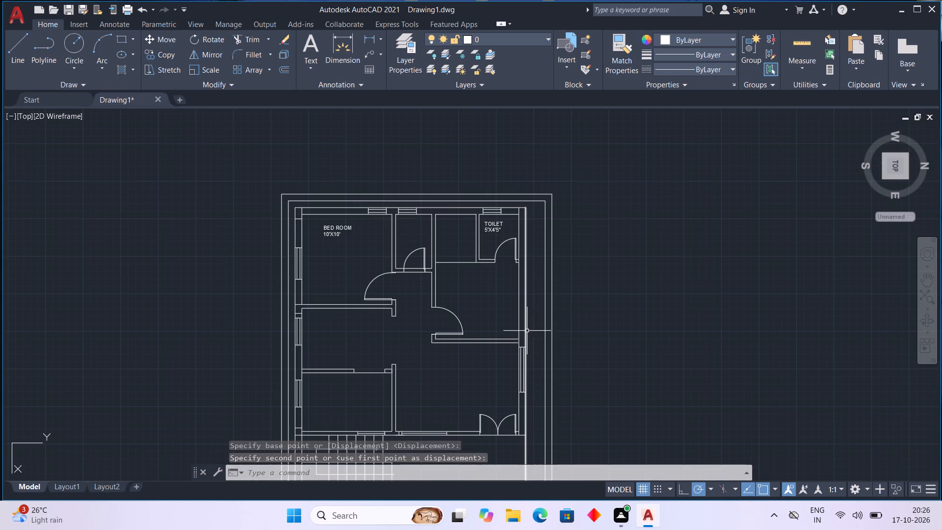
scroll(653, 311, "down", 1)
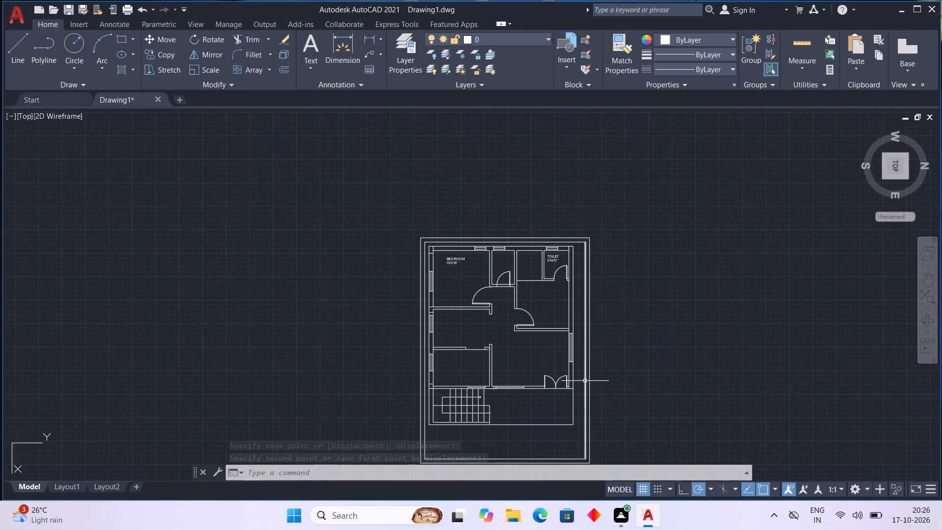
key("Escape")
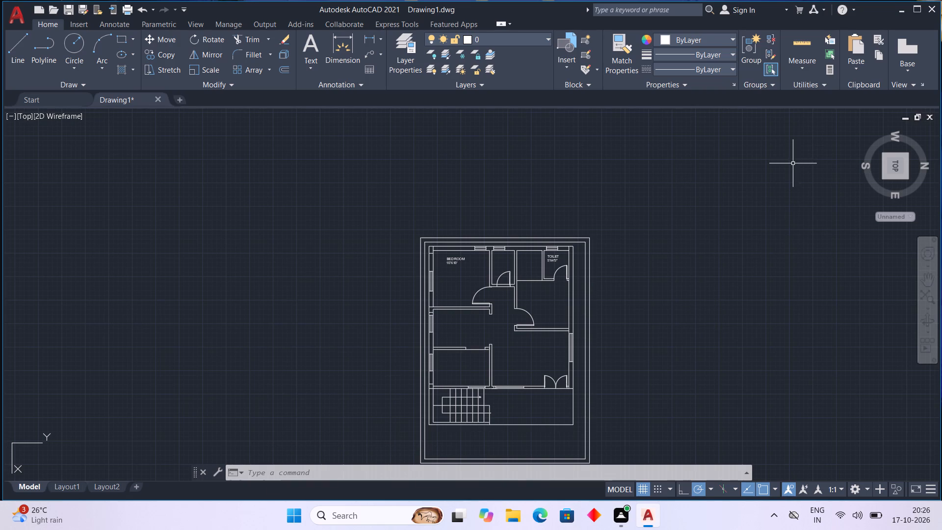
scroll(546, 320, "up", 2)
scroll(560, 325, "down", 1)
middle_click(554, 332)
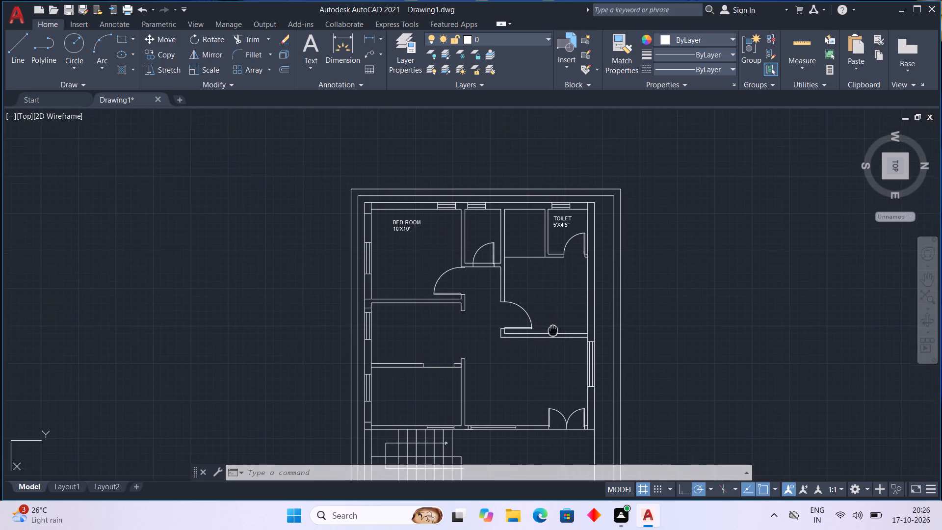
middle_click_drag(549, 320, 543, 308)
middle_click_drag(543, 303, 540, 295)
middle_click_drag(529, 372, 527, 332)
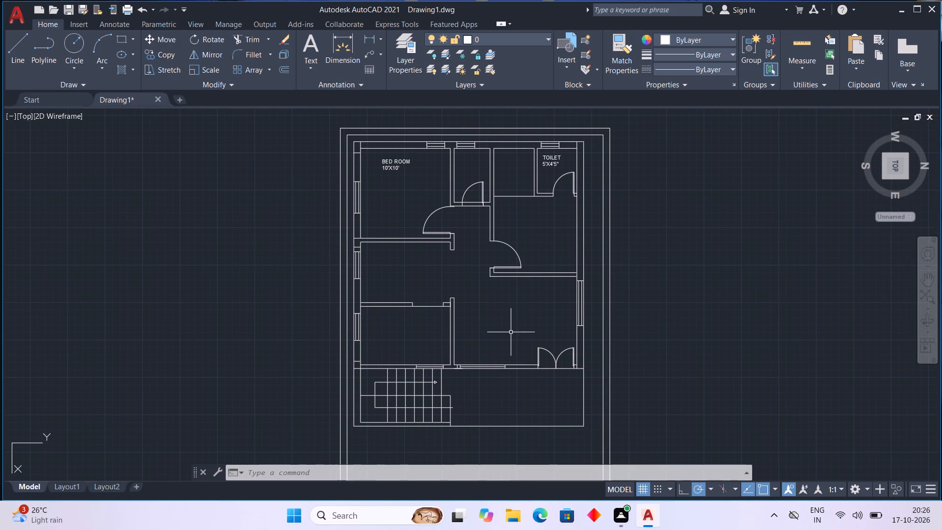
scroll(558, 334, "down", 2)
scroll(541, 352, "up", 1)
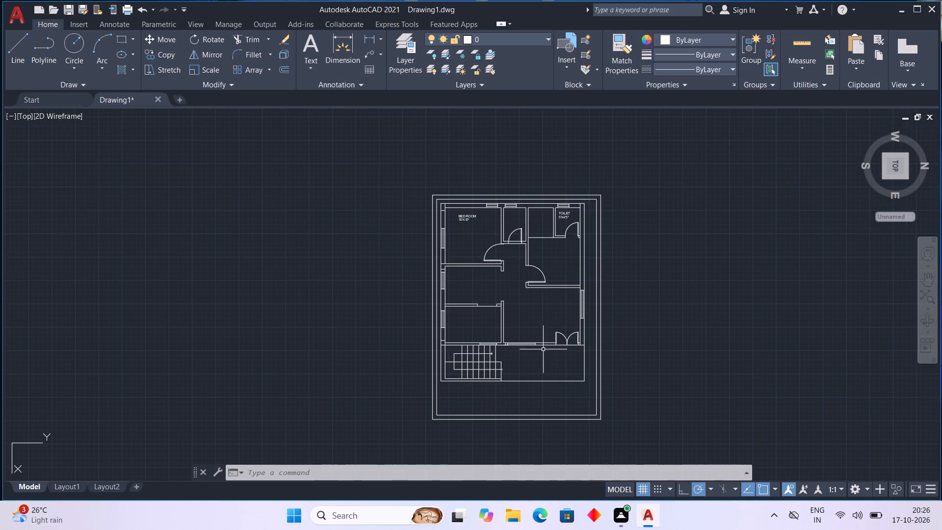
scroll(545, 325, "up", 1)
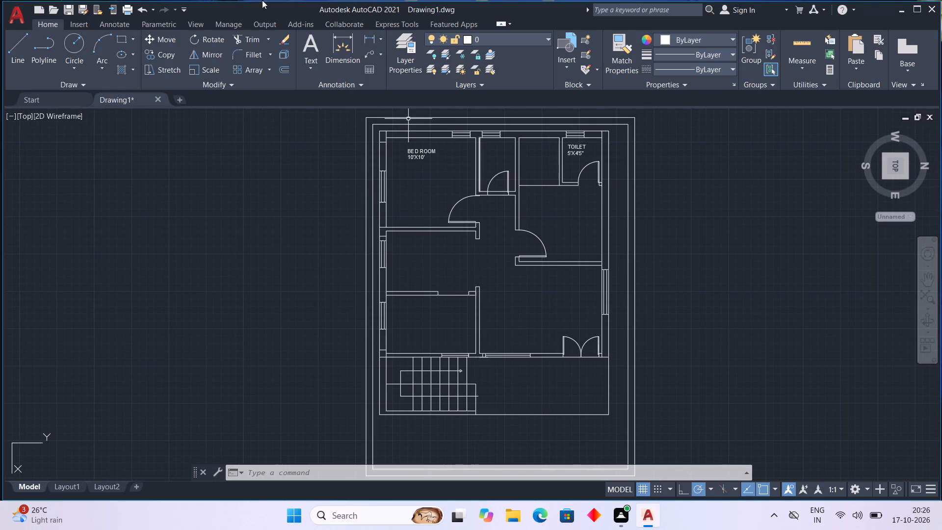
Add a multiline text label reading PUJA and 6'X4' on two lines at height 5" outside the plan's upper-right corner.
left_click(313, 40)
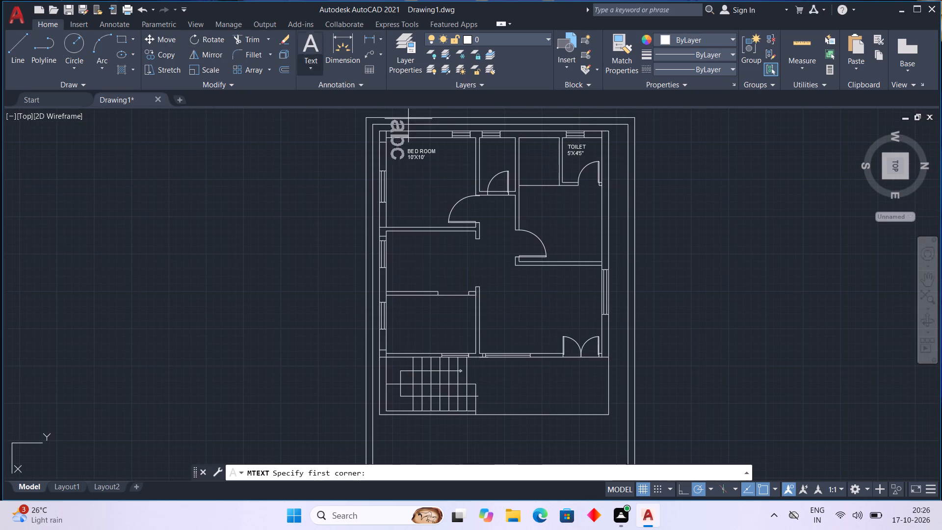
left_click(448, 168)
left_click(714, 280)
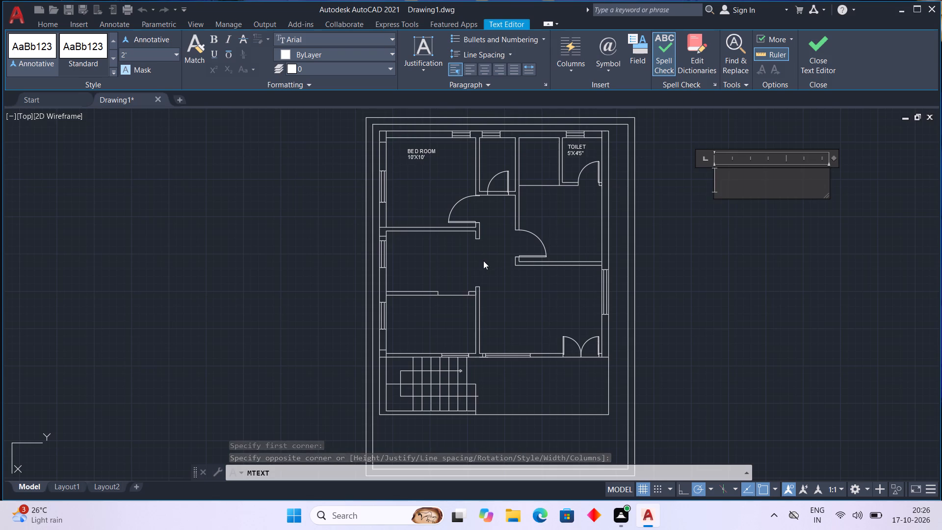
key("p")
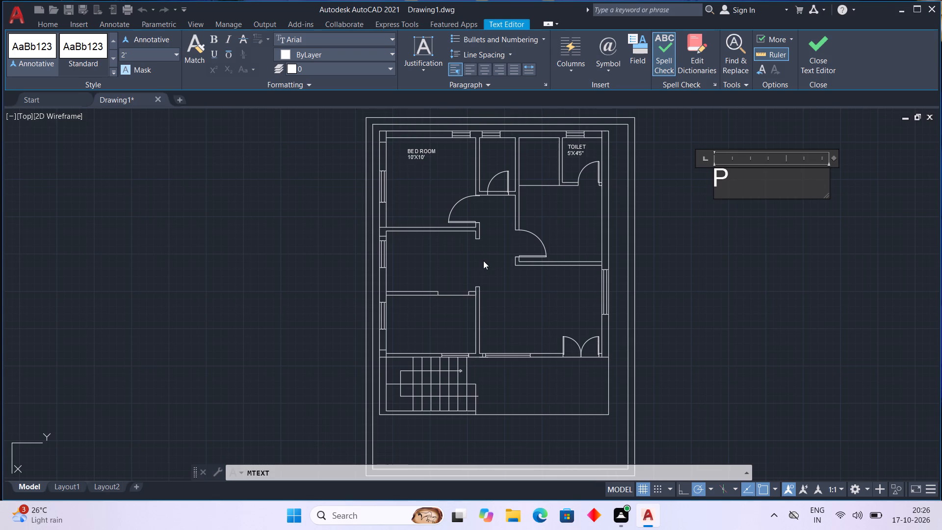
key("BackSpace")
left_click(177, 51)
left_click(167, 84)
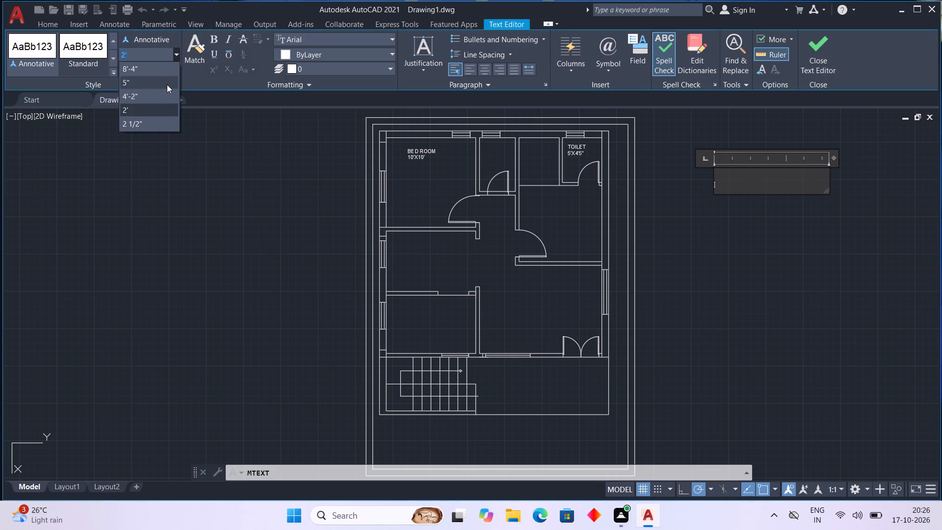
key("b")
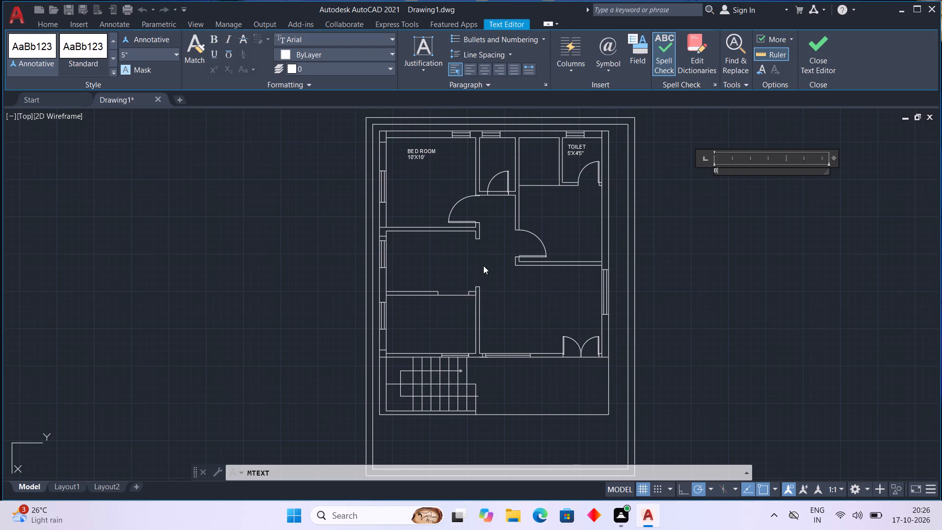
key("BackSpace")
type("PUJA")
key("Return")
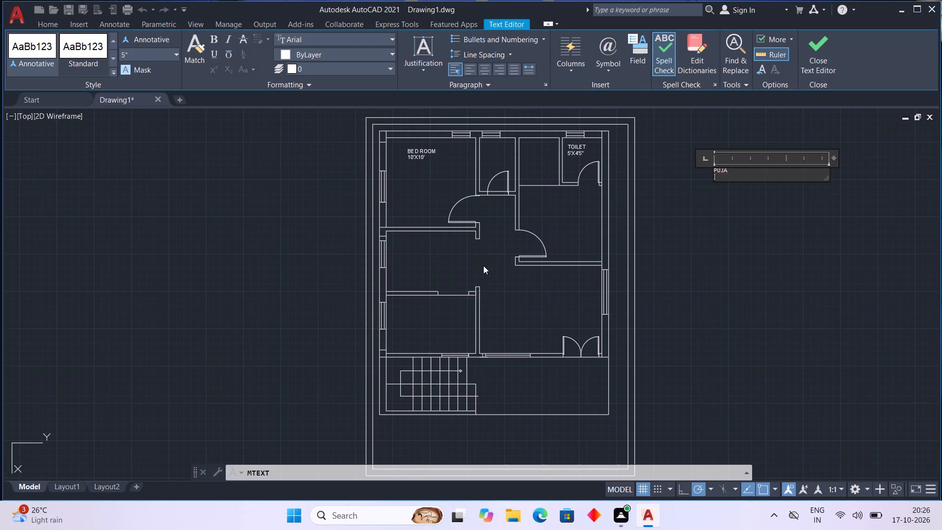
key("6")
key("apostrophe")
type("X4")
key("shift+quotedbl")
key("BackSpace")
key("apostrophe")
left_click(764, 226)
Rotate the PUJA 6'X4' label a quarter turn so that it reads horizontally.
left_click(711, 175)
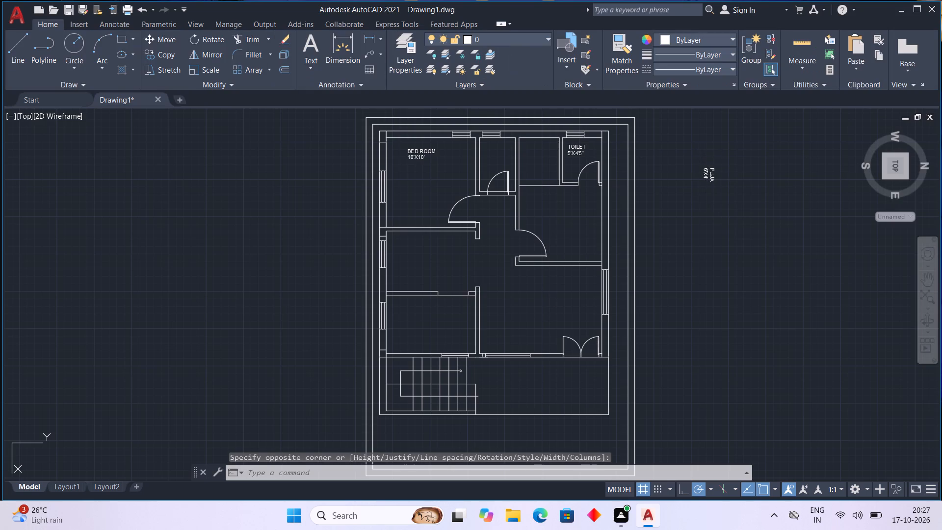
left_click(200, 44)
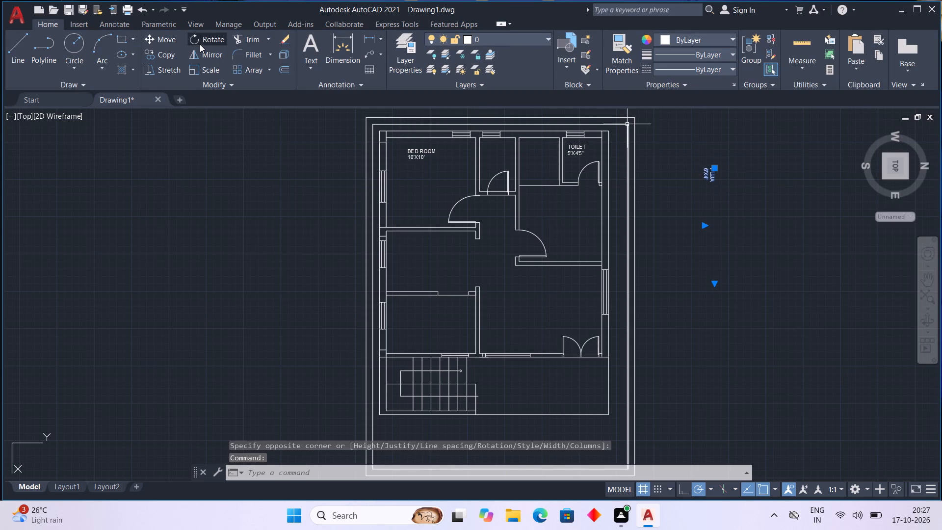
left_click(707, 168)
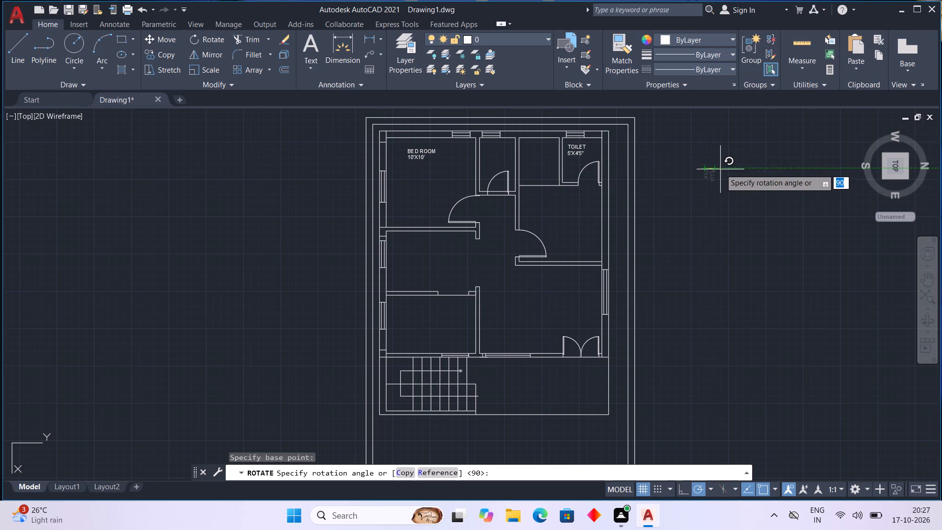
left_click(723, 164)
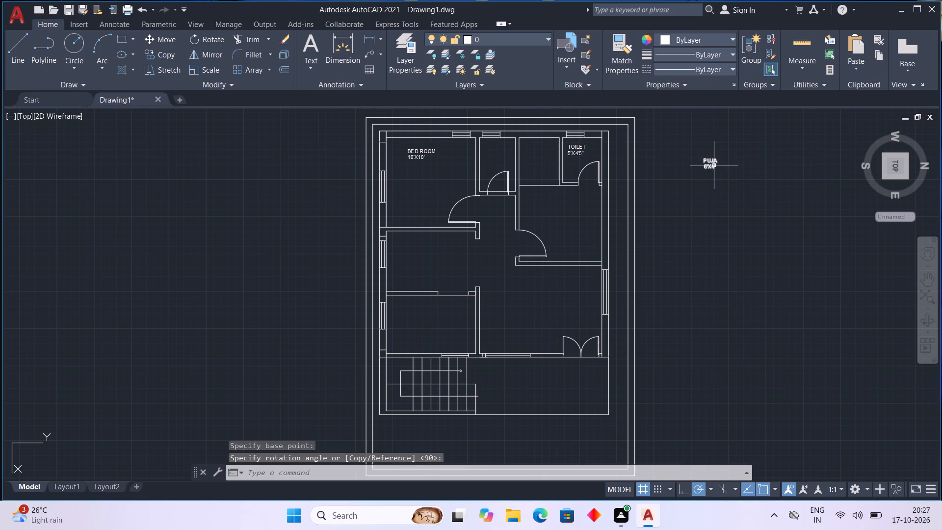
Move the PUJA 6'X4' label into the small room directly right of the BED ROOM along the plan's top wall.
left_click(714, 165)
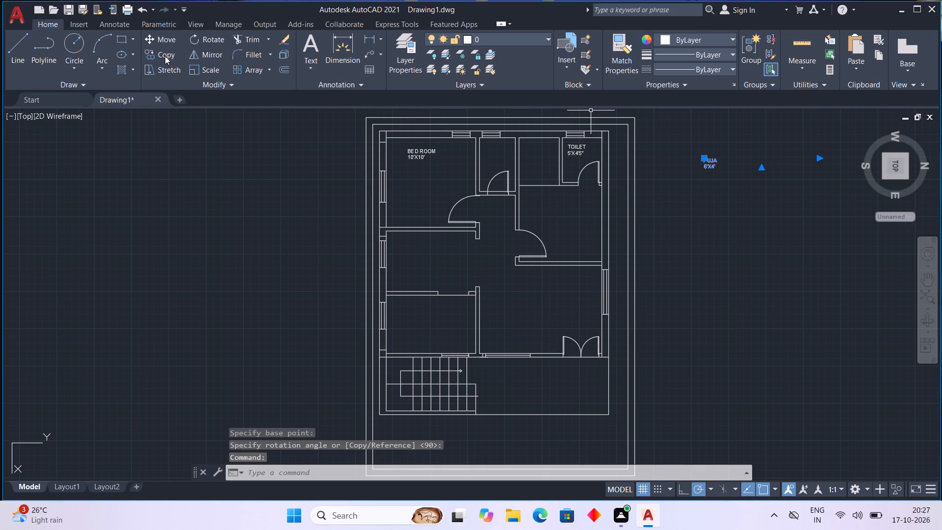
left_click(155, 38)
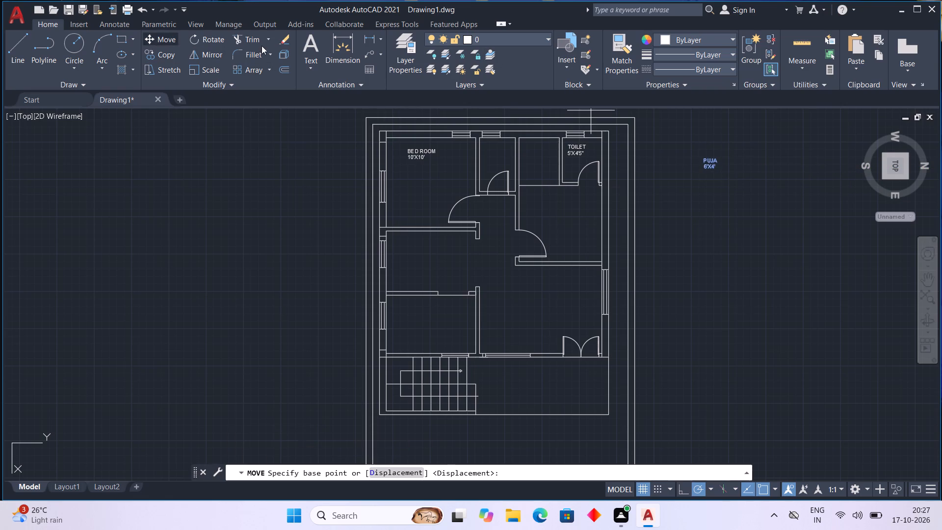
left_click(702, 163)
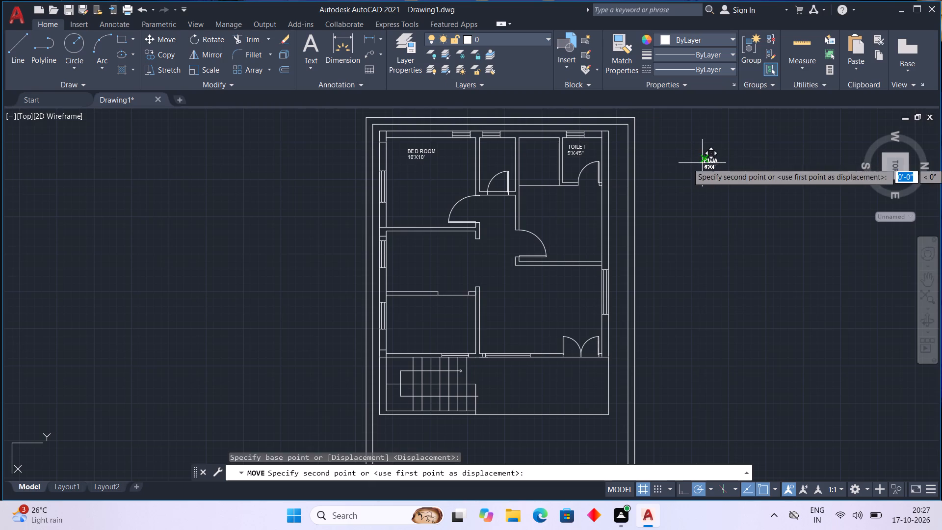
left_click(488, 148)
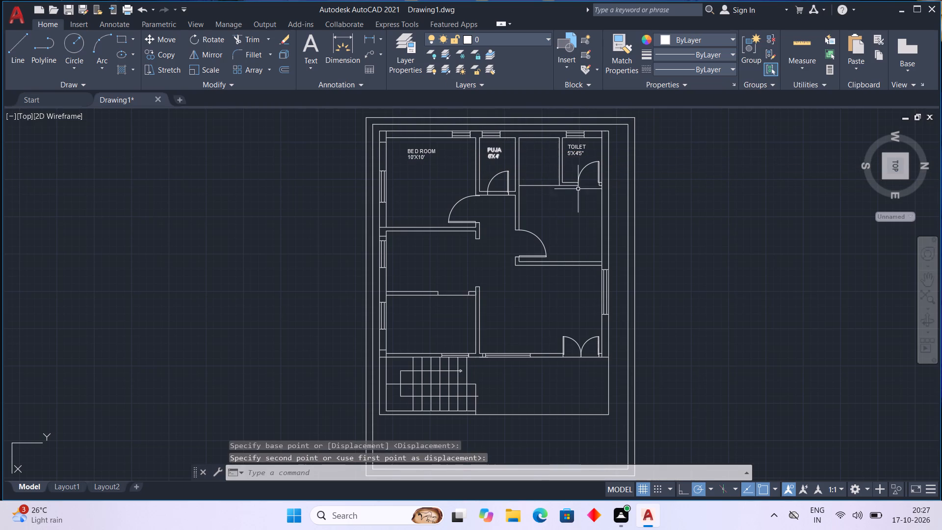
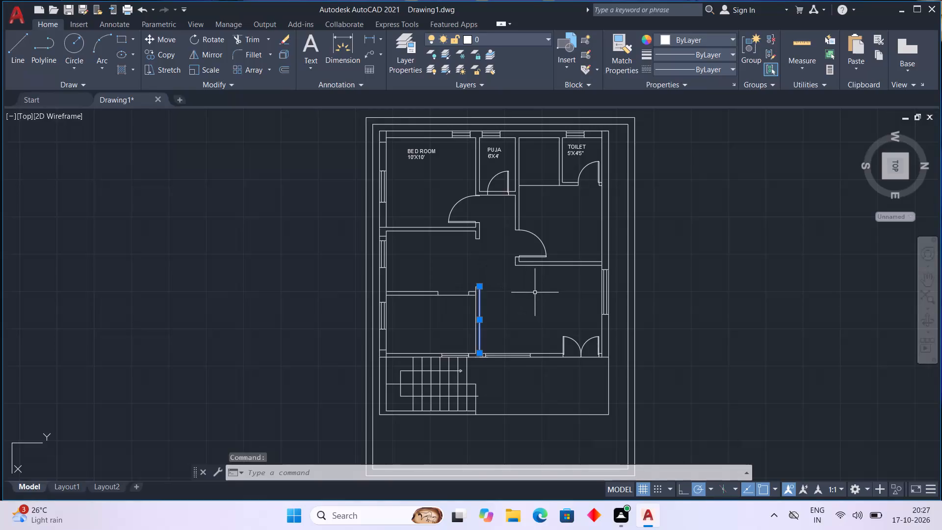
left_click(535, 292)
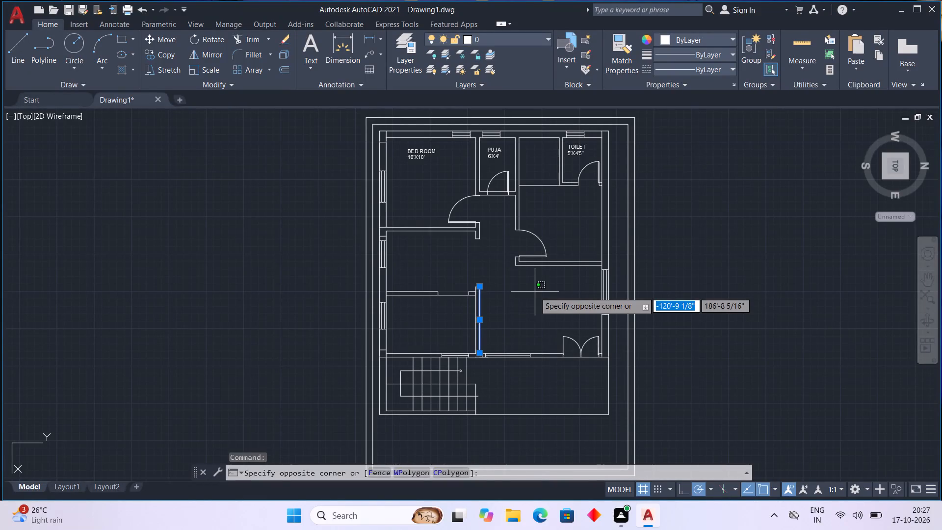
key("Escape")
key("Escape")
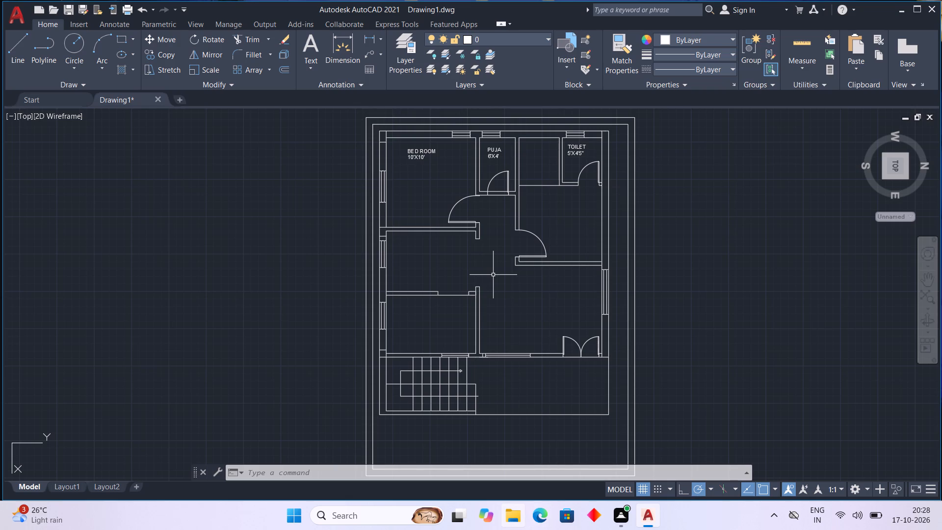
Start a multiline text label outside the plan's upper-right corner at height 5", with CLOSET as its first line.
left_click(306, 48)
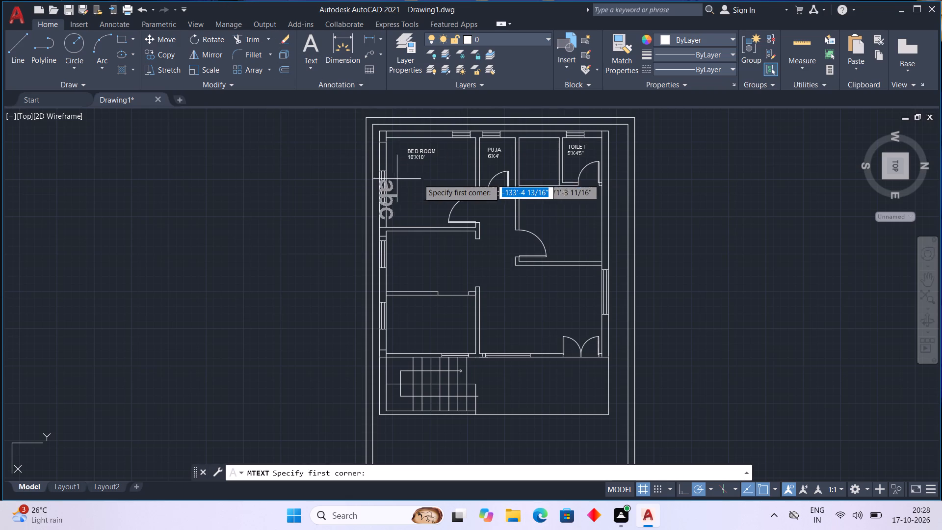
left_click(527, 153)
left_click(698, 208)
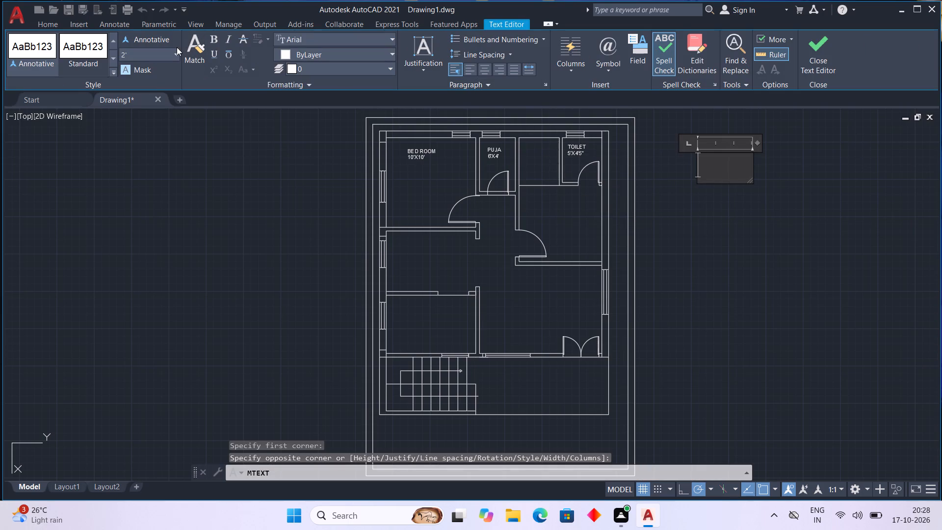
left_click(170, 58)
left_click(175, 55)
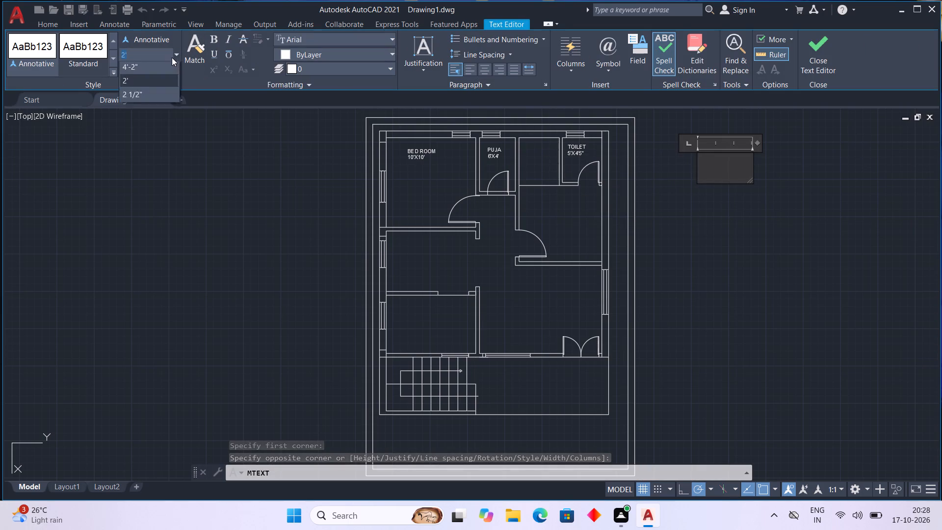
left_click(167, 76)
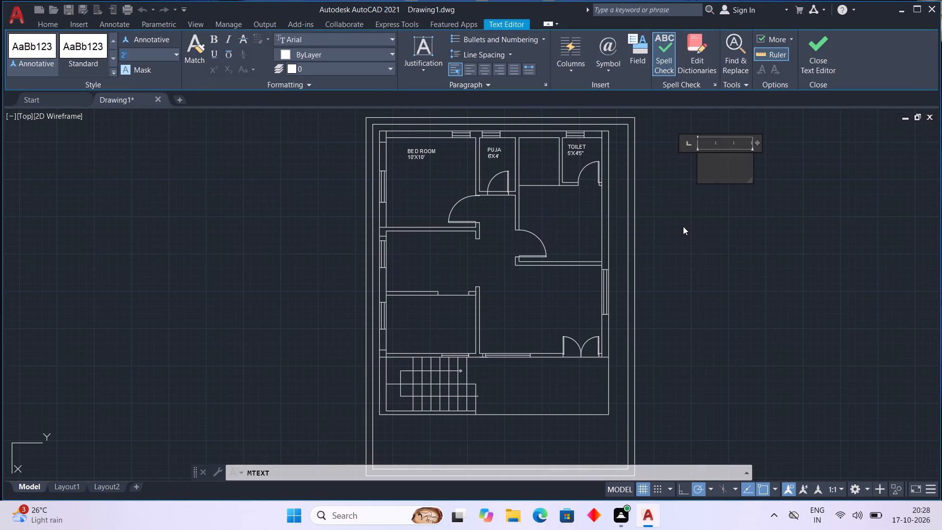
left_click(171, 56)
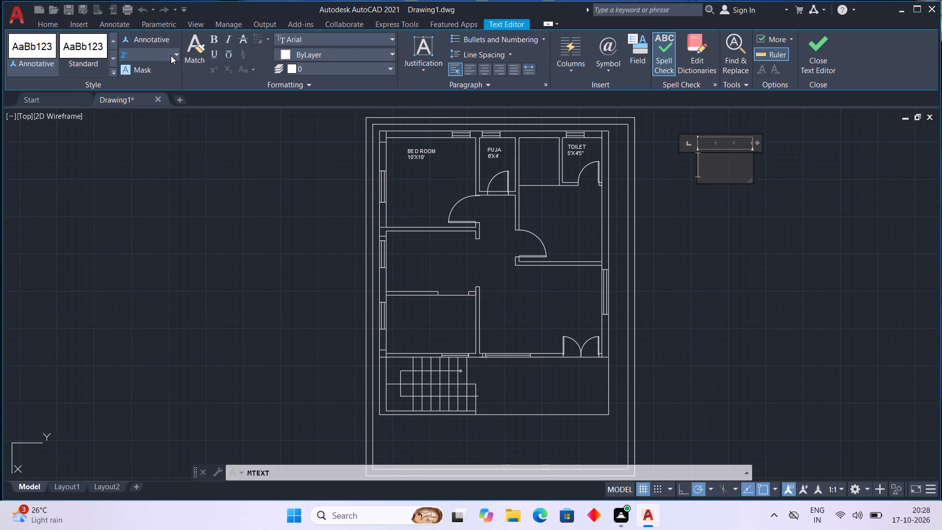
left_click(172, 53)
left_click(177, 51)
left_click(174, 86)
key("c")
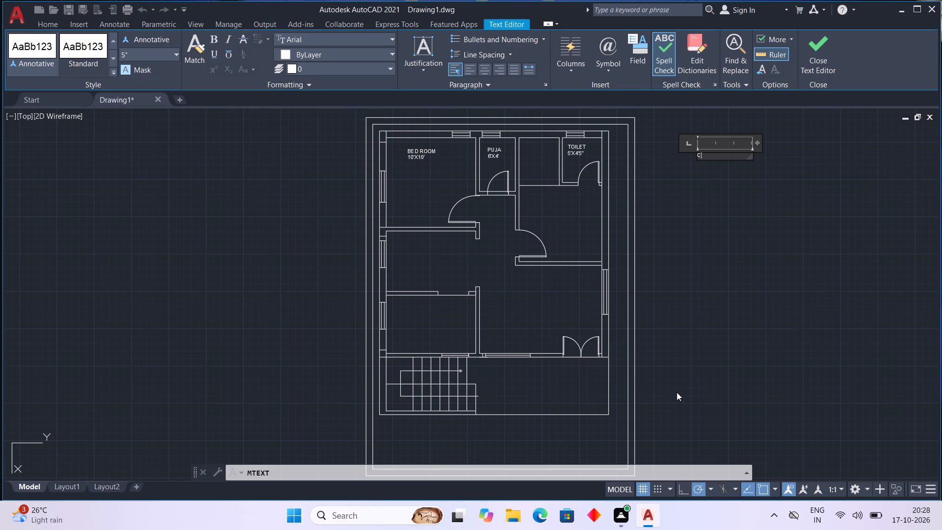
type("LOA")
key("BackSpace")
key("s")
type("ET")
key("Return")
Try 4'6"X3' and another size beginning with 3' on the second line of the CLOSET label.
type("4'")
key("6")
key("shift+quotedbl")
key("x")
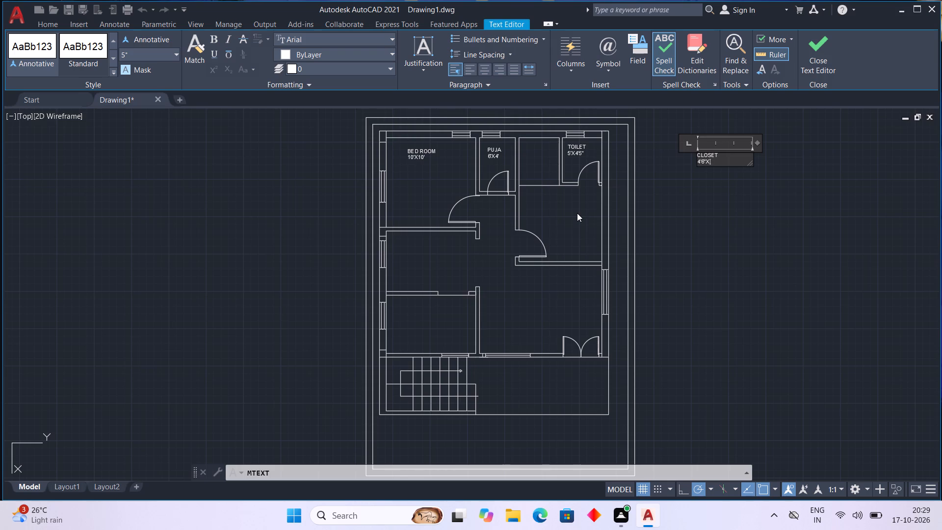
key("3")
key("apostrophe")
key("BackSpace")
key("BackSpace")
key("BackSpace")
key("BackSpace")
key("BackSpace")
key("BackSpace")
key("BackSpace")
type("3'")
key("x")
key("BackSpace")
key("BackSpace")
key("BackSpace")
Enter 5'X4'2" as the second line of the CLOSET label and finish the text.
key("5")
key("apostrophe")
key("x")
key("4")
key("apostrophe")
type("2\"")
left_click(732, 234)
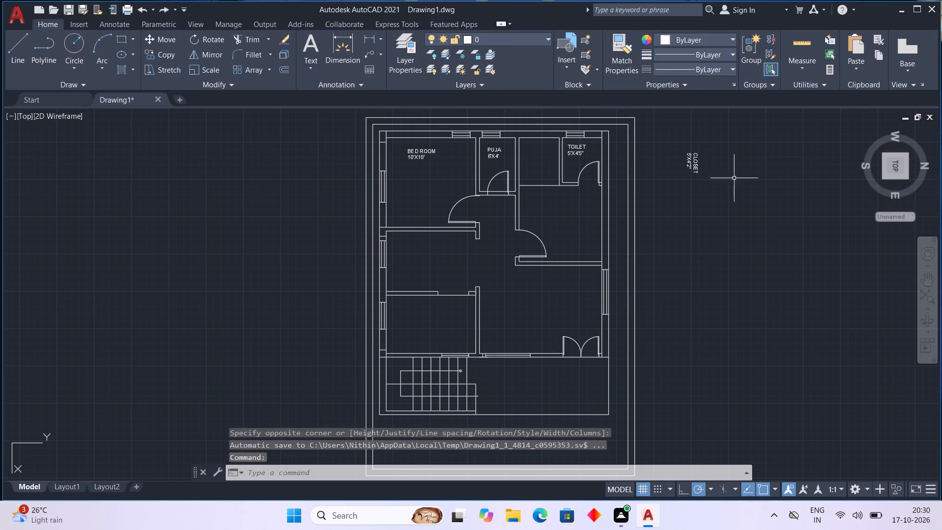
Rotate the CLOSET 5'X4'2" label a quarter turn so that it reads horizontally.
left_click(693, 173)
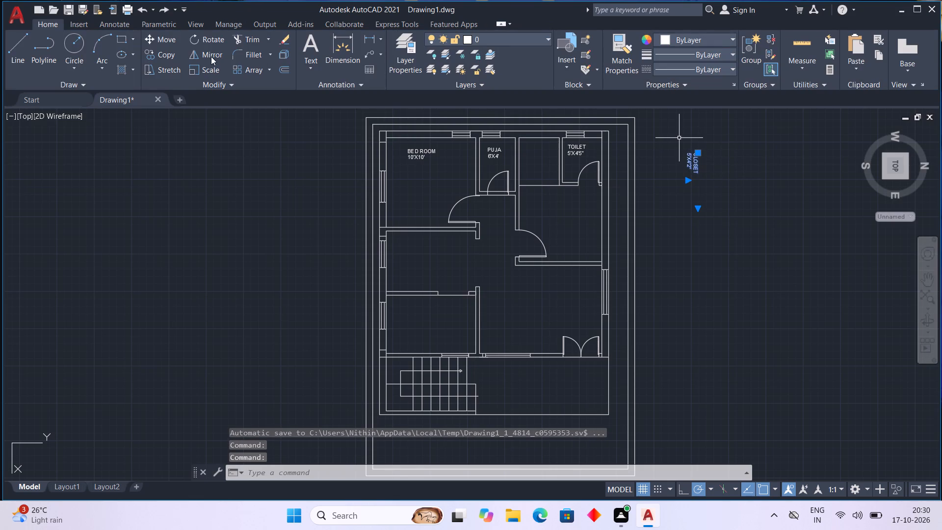
left_click(199, 38)
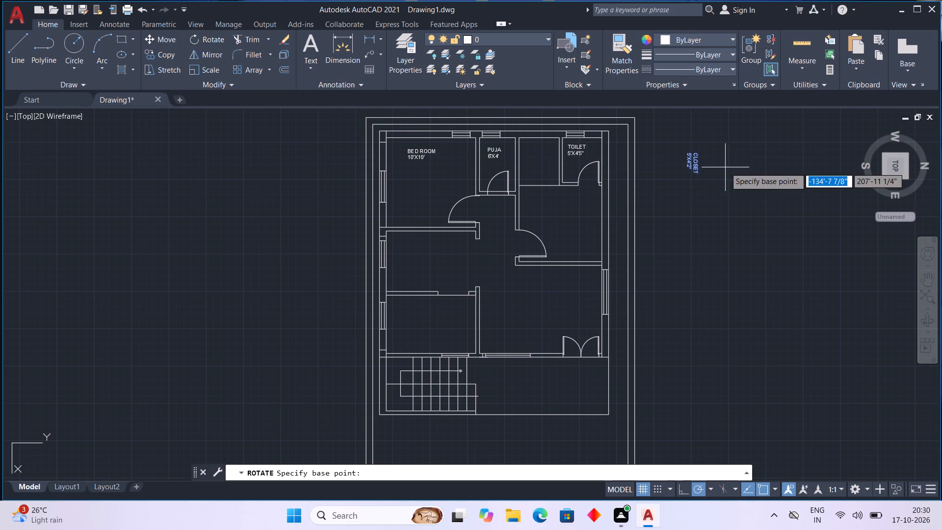
left_click(693, 157)
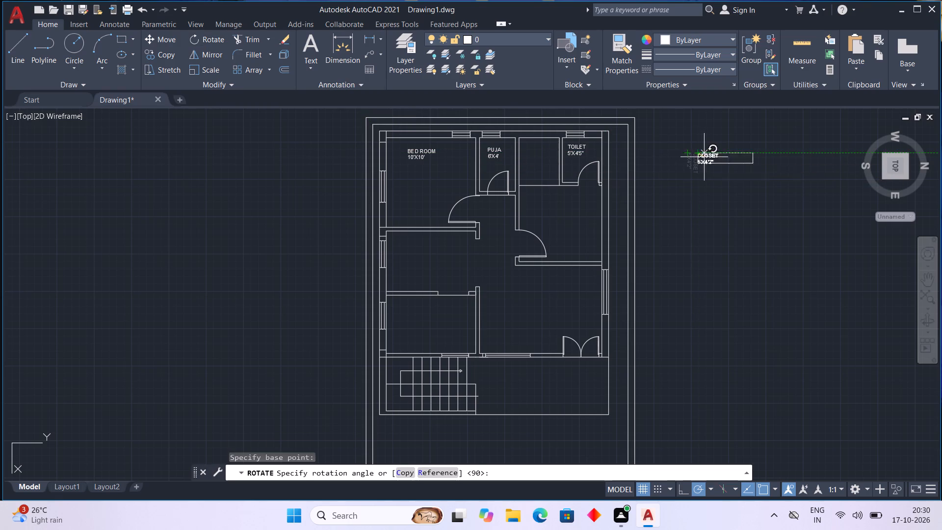
left_click(708, 155)
Move the CLOSET 5'X4'2" label from outside the plan to the small room between PUJA and TOILET.
left_click(701, 158)
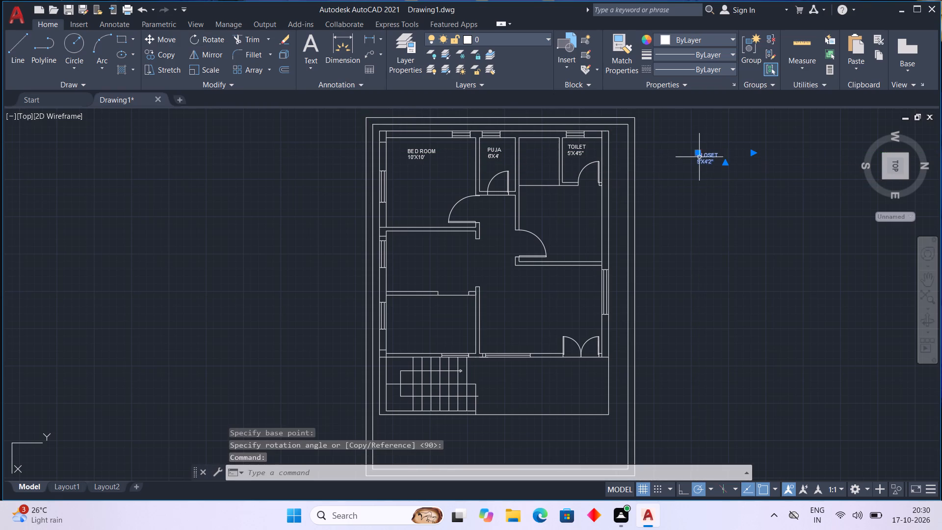
left_click(156, 42)
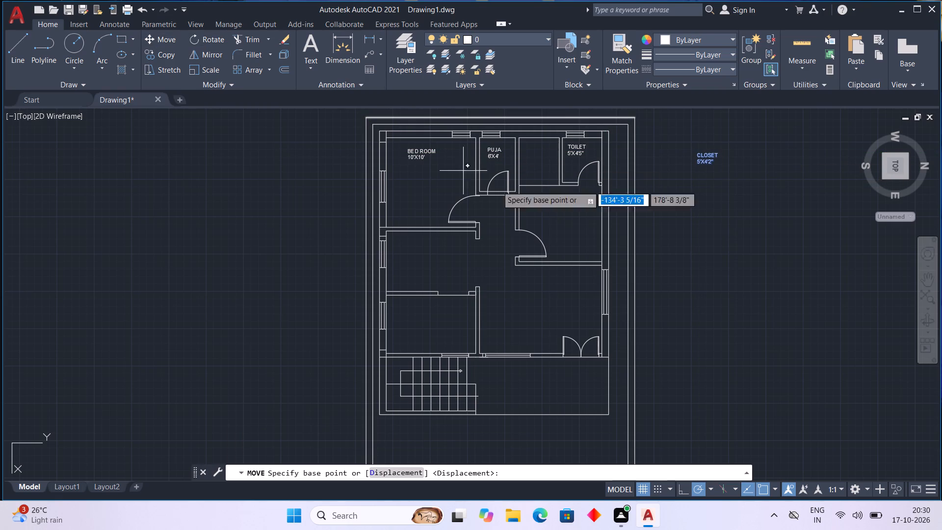
left_click(699, 159)
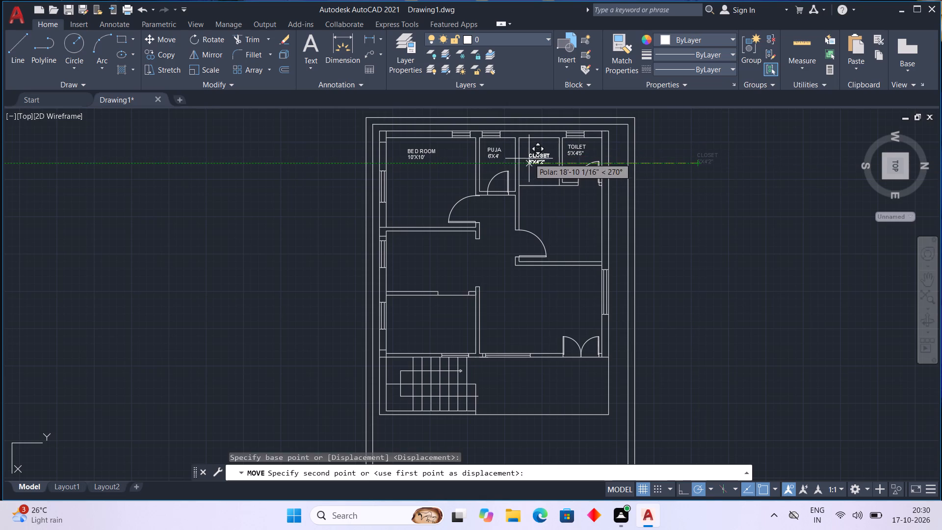
left_click(524, 153)
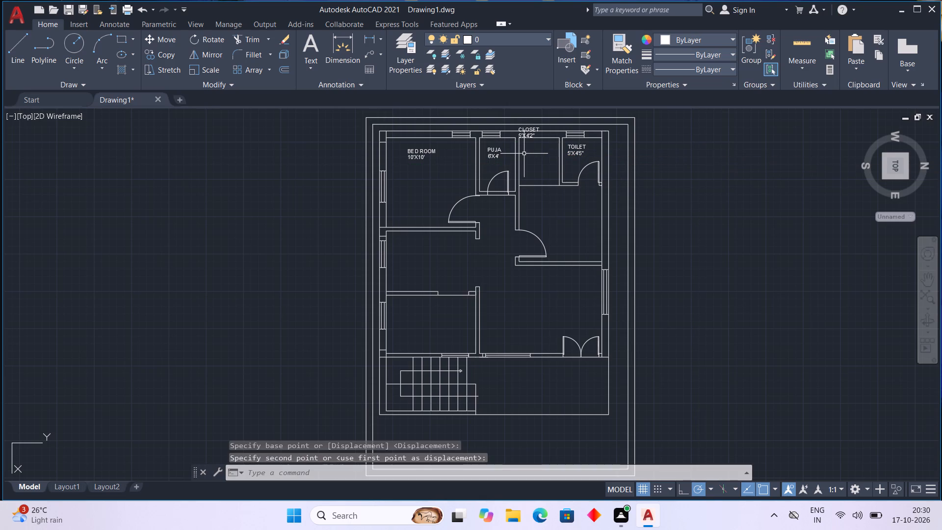
Nudge the CLOSET label down off the outer wall and slightly right so it sits inside the closet.
scroll(531, 146, "up", 1)
left_click(521, 129)
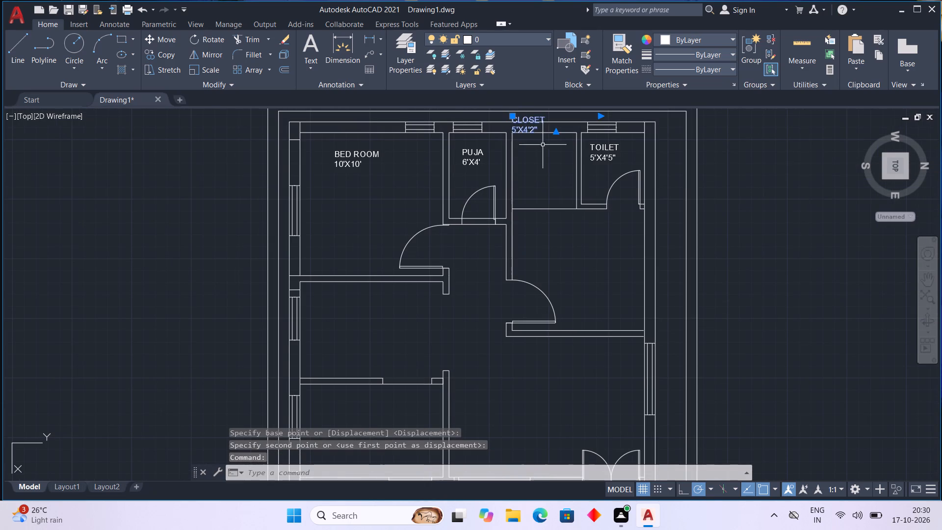
key("ctrl+Down")
key("ctrl+Down")
key("ctrl+Down")
key("ctrl+Down")
key("ctrl+Down")
key("ctrl+Down")
key("ctrl+Down")
key("ctrl+Down")
key("ctrl+Down")
key("ctrl+Down")
key("ctrl+Down")
key("ctrl+Down")
key("ctrl+Down")
key("ctrl+Down")
key("ctrl+Down")
key("ctrl+Down")
key("ctrl+Down")
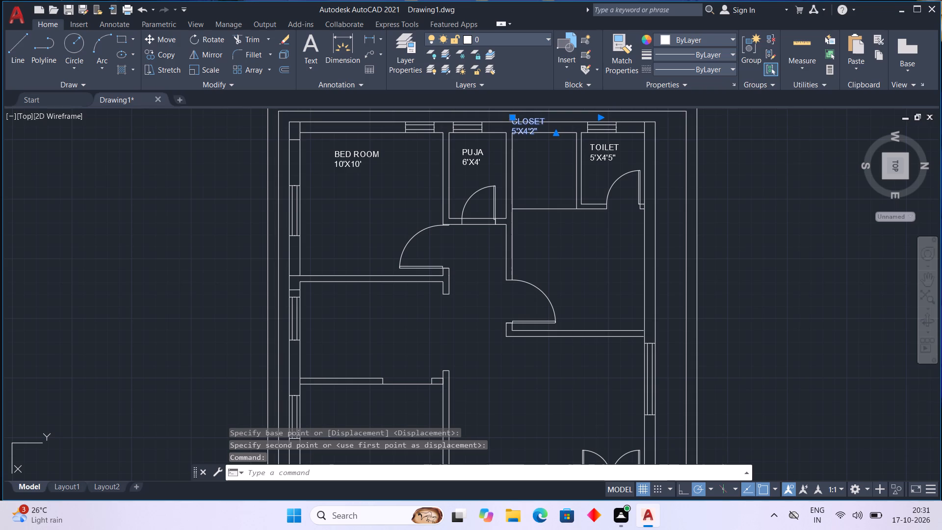
key("ctrl+Right")
key("ctrl+Right")
key("ctrl+Right")
key("ctrl+Right")
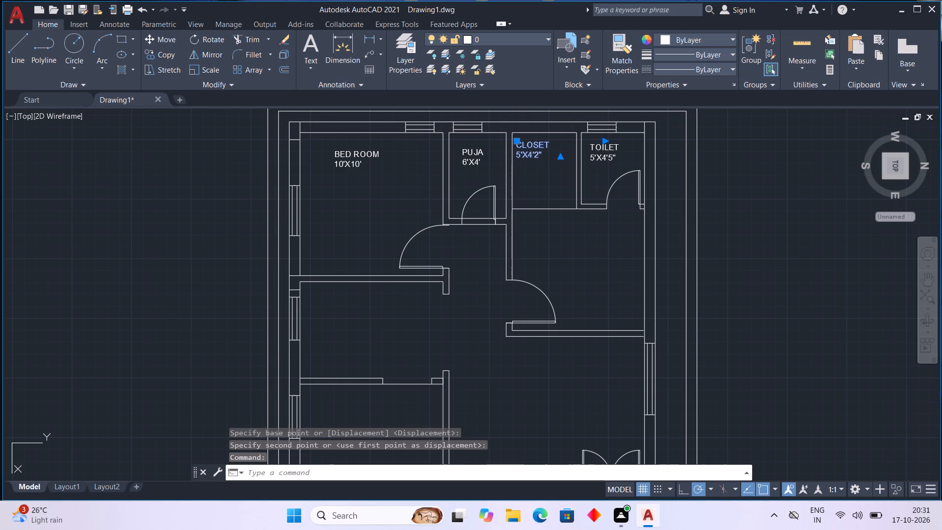
key("ctrl+Right")
key("ctrl+Down")
key("Escape")
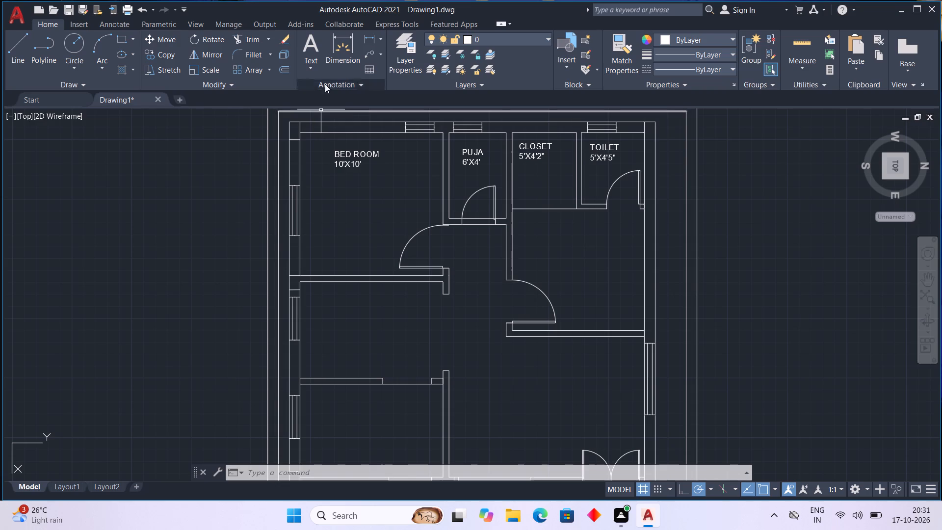
Start a multiline text label outside the plan's right side at height 5", with KID'S as its first line.
left_click(312, 38)
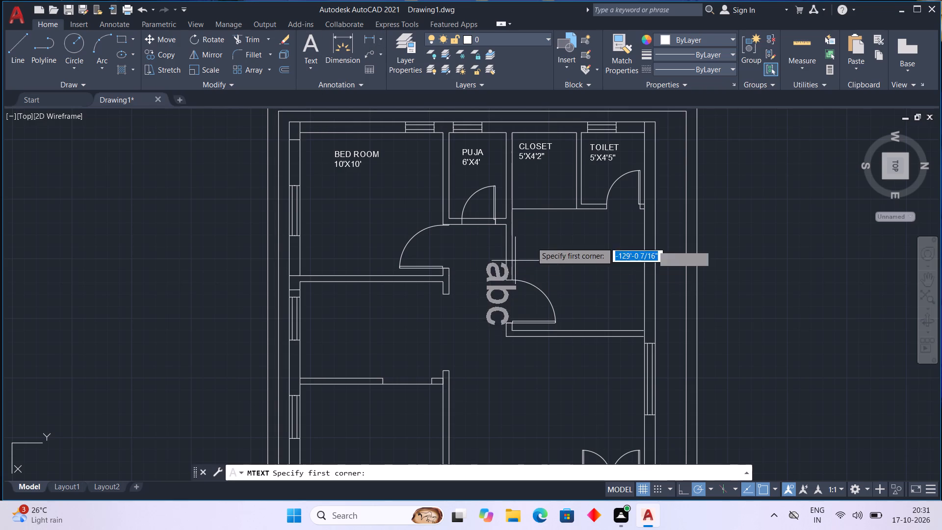
left_click(544, 228)
left_click(816, 289)
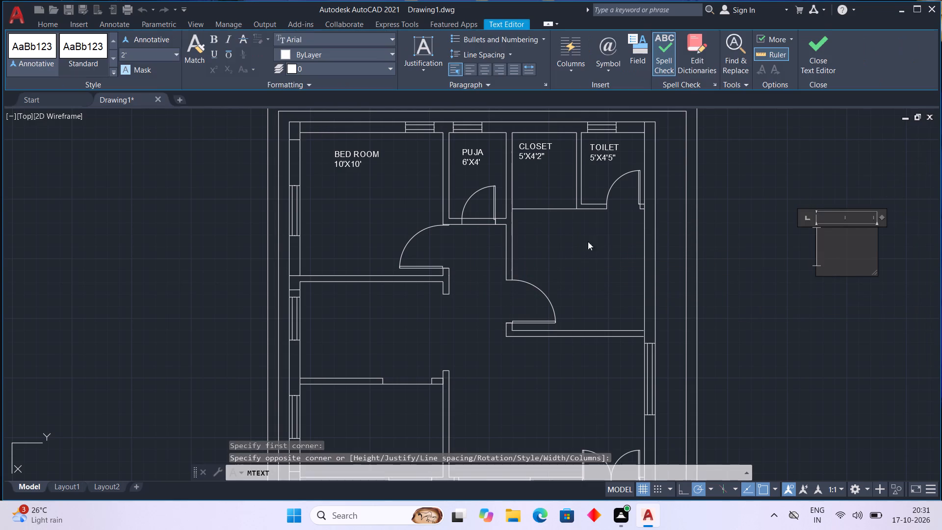
left_click(163, 49)
left_click(177, 54)
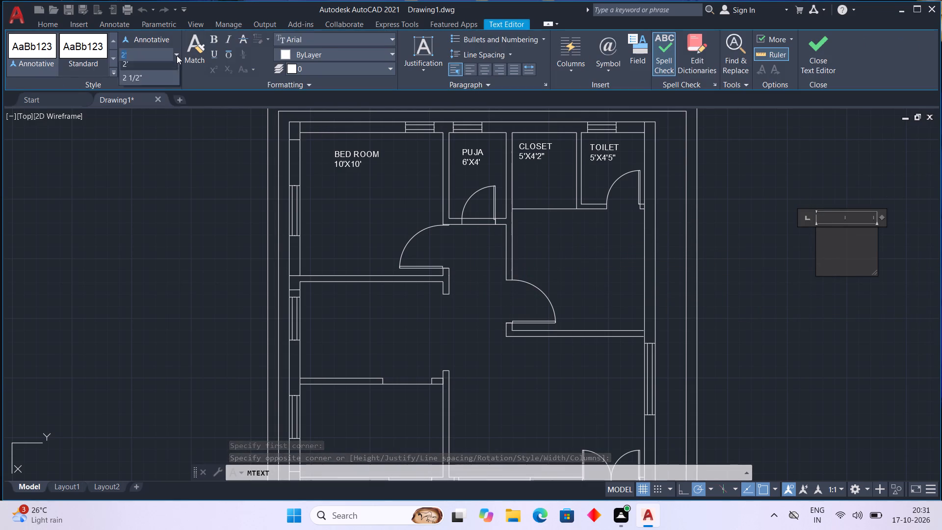
left_click(162, 83)
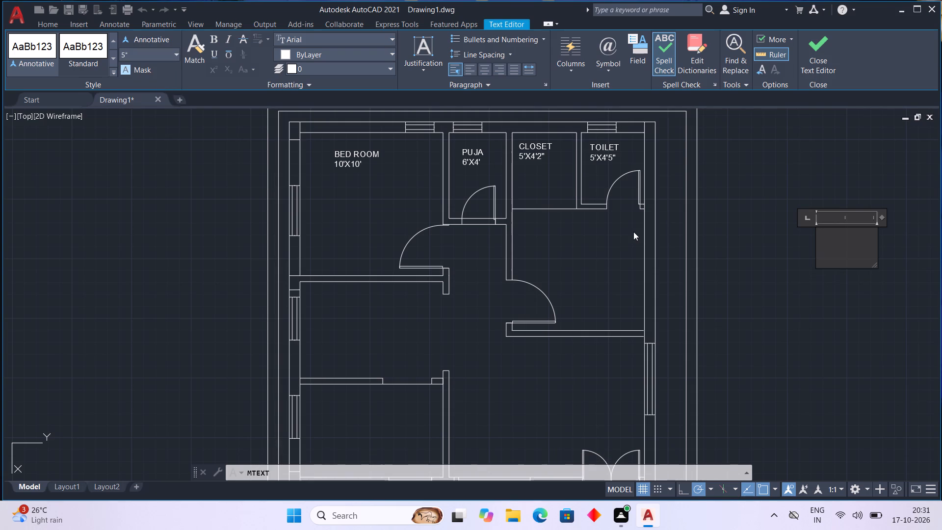
type("KI")
type("DS")
key("BackSpace")
key("apostrophe")
key("s")
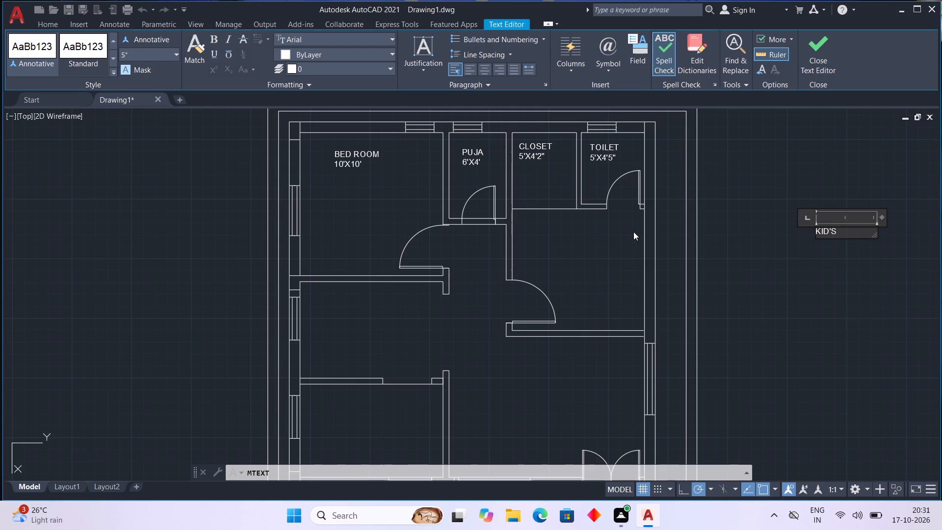
key("Return")
Add BED ROOM and 8'6"X10' as the second and third lines of the KID'S label and finish the text.
type("BED ROOM")
key("Return")
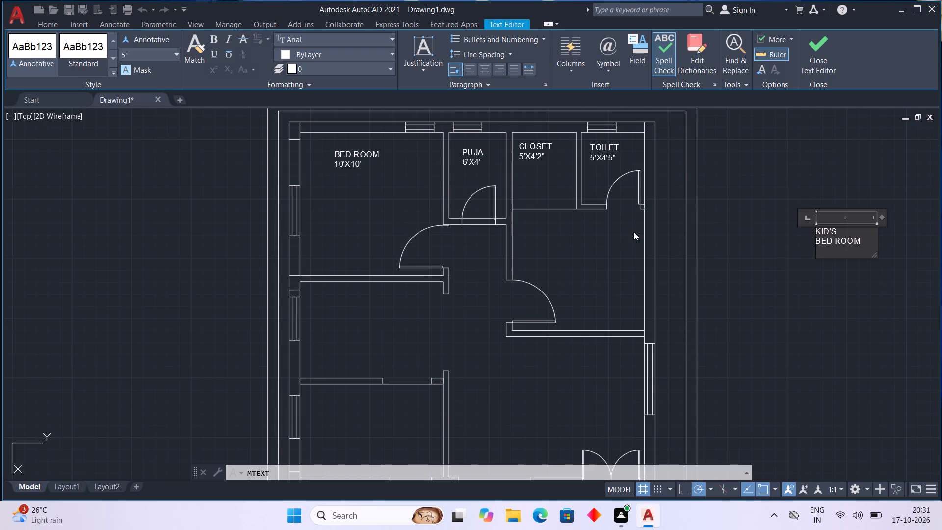
type("8'6")
key("shift+quotedbl")
key("x")
type("10'")
left_click(875, 298)
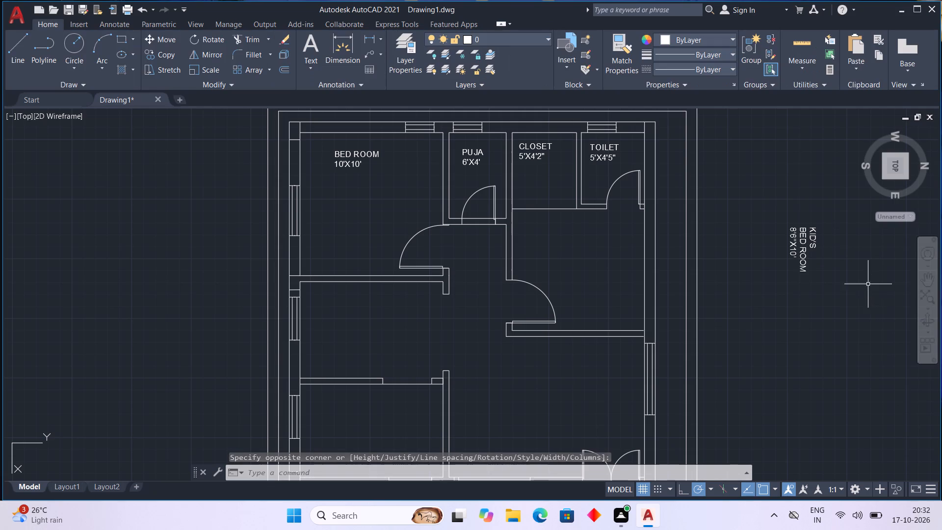
Rotate the KID'S BED ROOM label a quarter turn so that it reads horizontally.
left_click(800, 257)
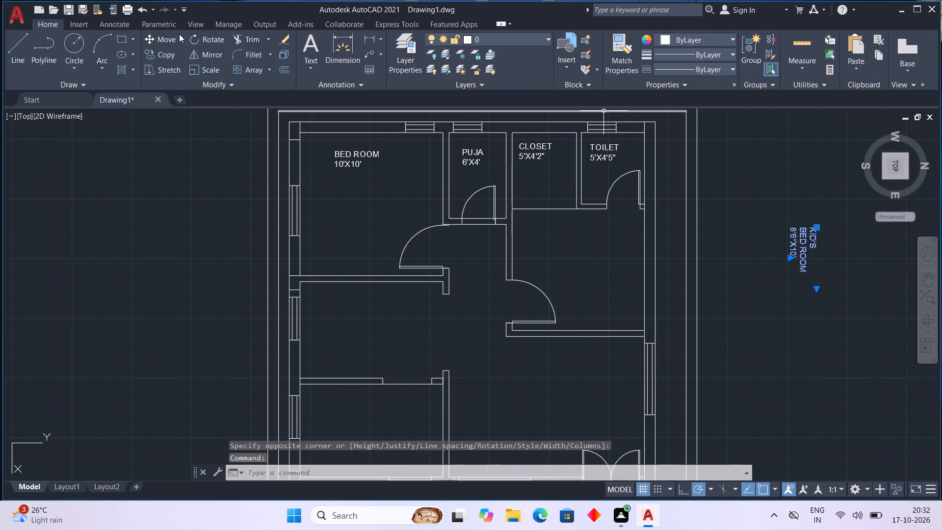
left_click(192, 41)
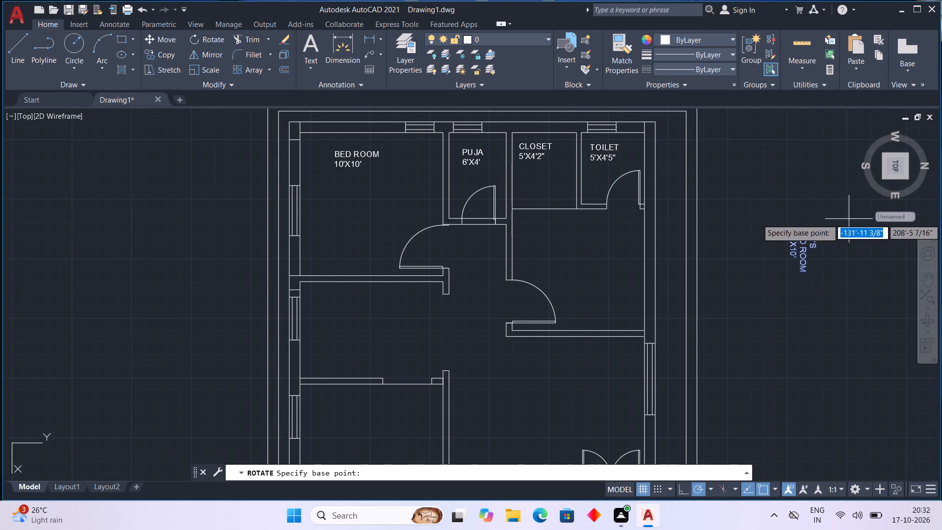
left_click(800, 233)
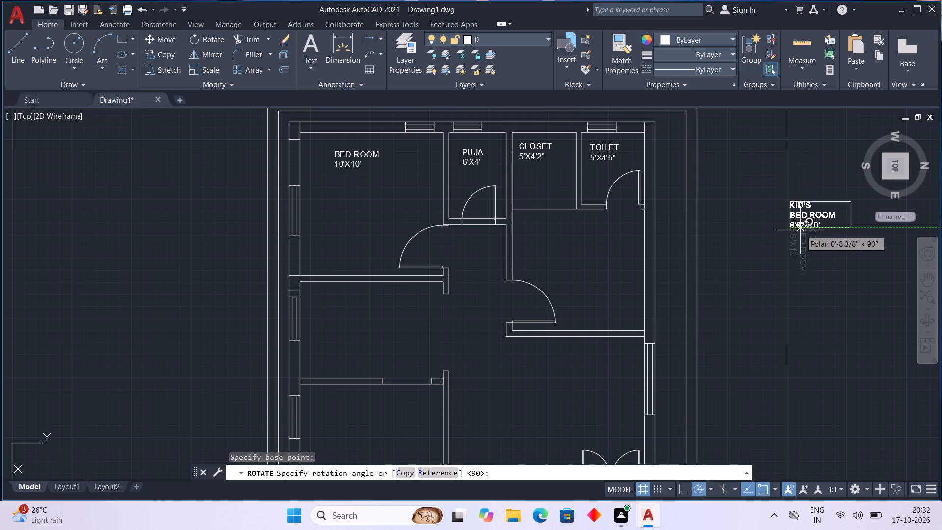
left_click(800, 230)
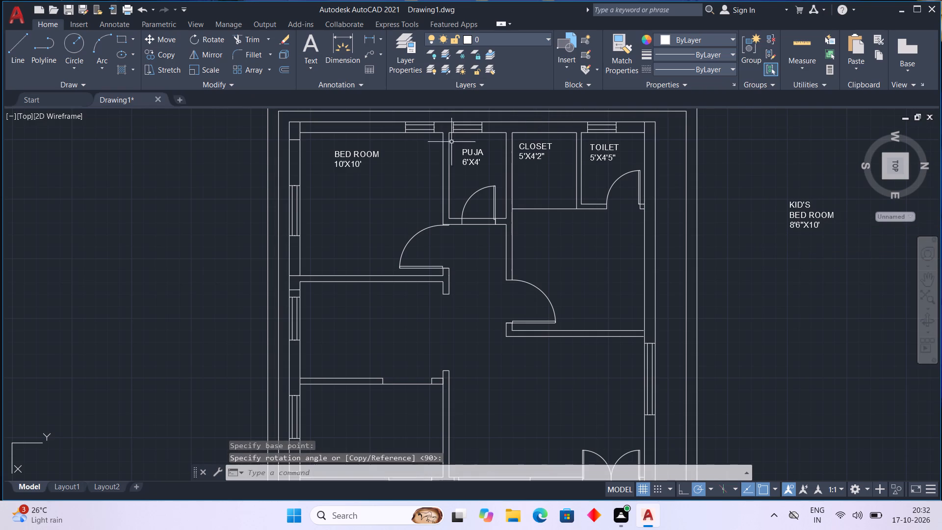
Move the KID'S BED ROOM label into the room below the closet and toilet.
left_click(790, 206)
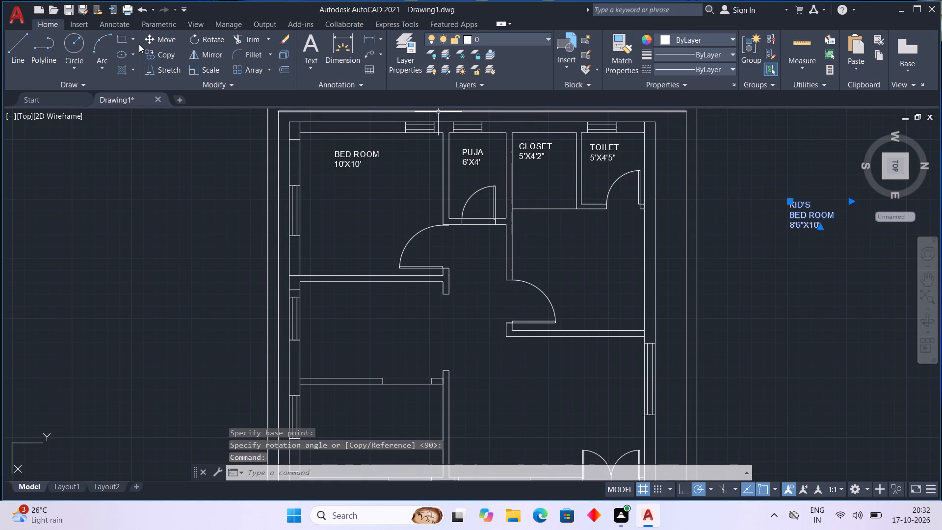
left_click(148, 37)
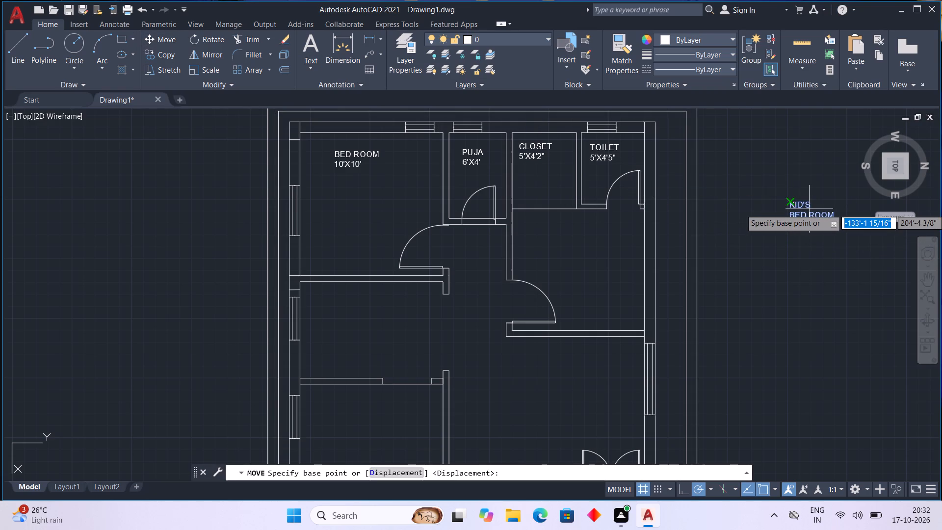
left_click(810, 209)
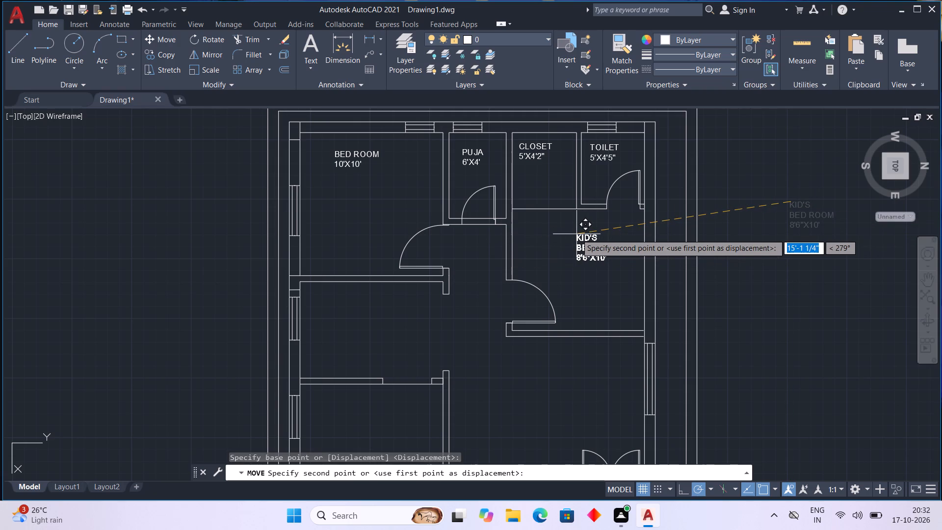
left_click(573, 229)
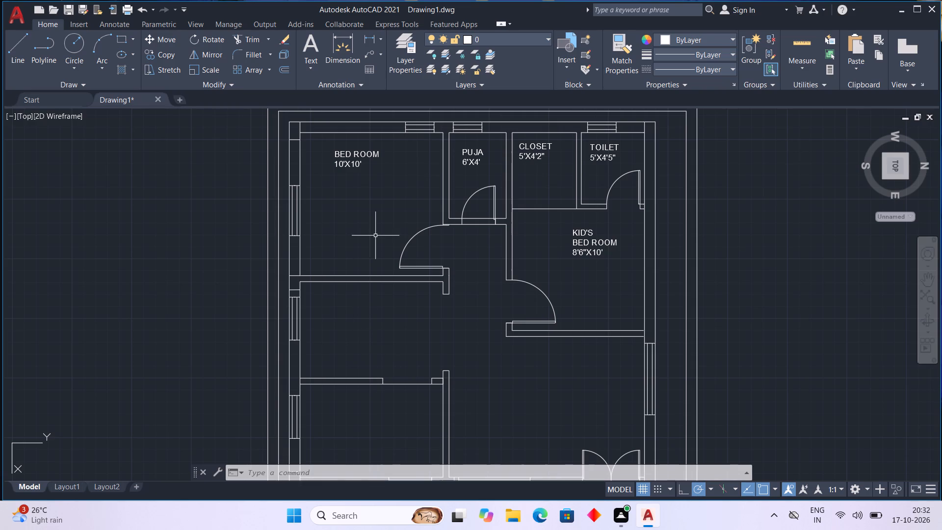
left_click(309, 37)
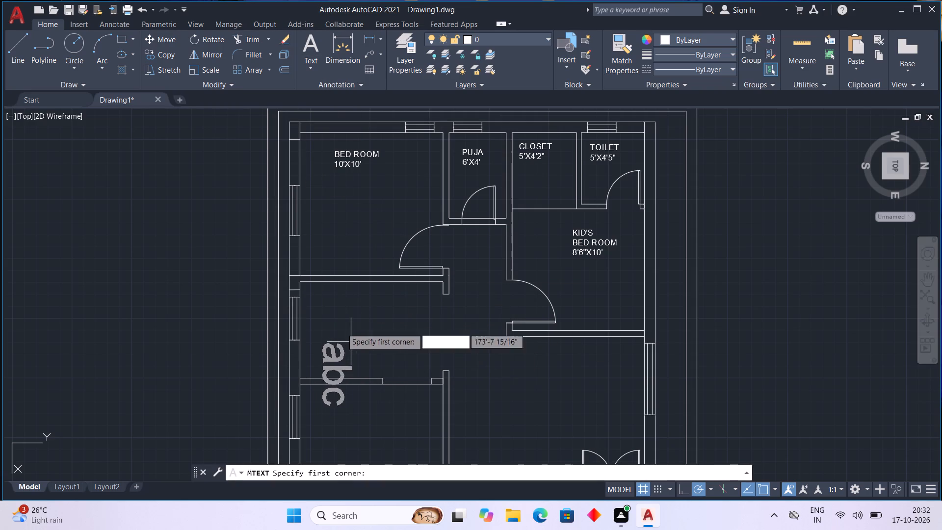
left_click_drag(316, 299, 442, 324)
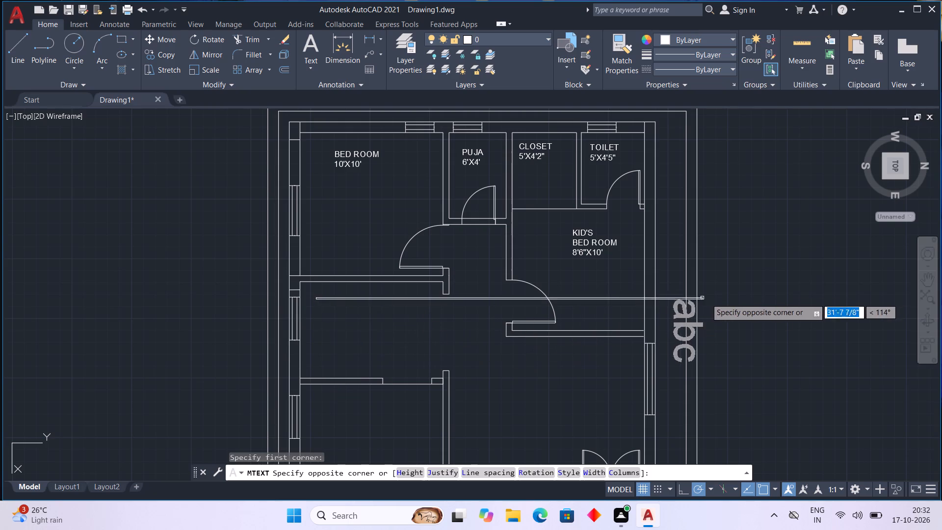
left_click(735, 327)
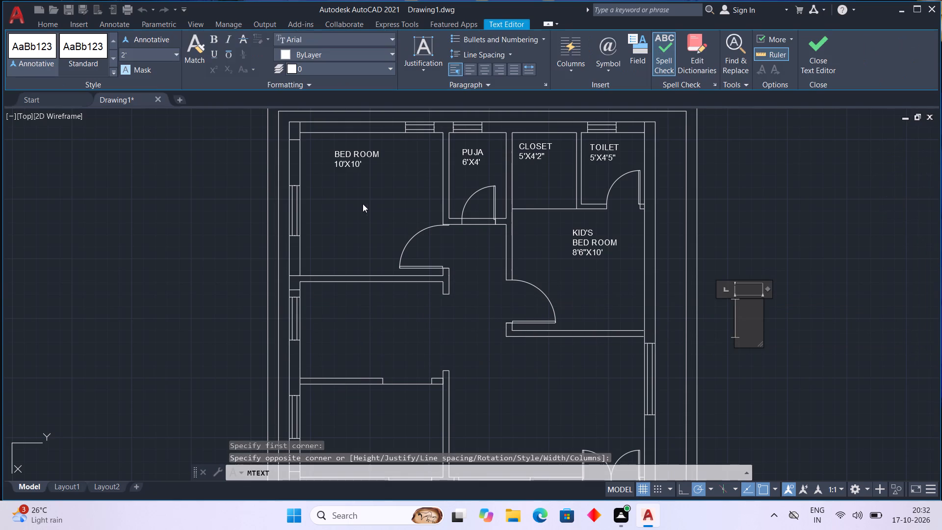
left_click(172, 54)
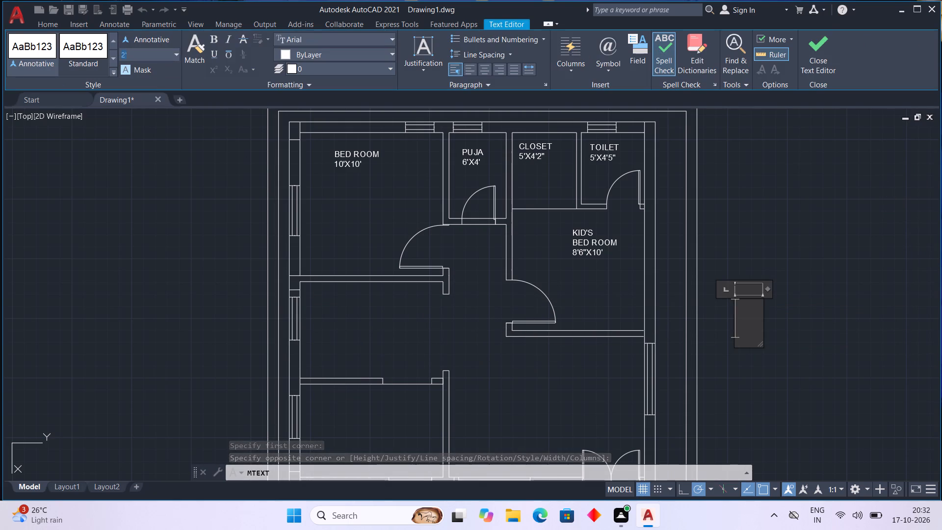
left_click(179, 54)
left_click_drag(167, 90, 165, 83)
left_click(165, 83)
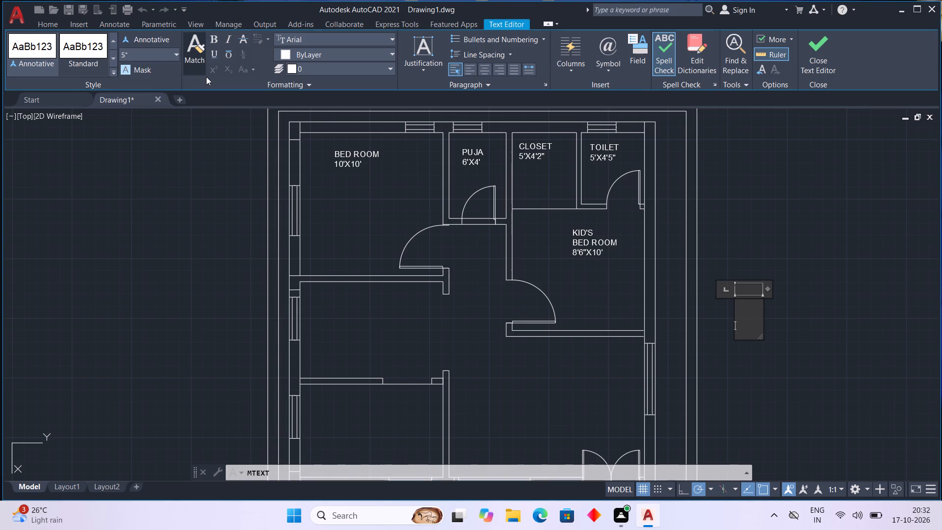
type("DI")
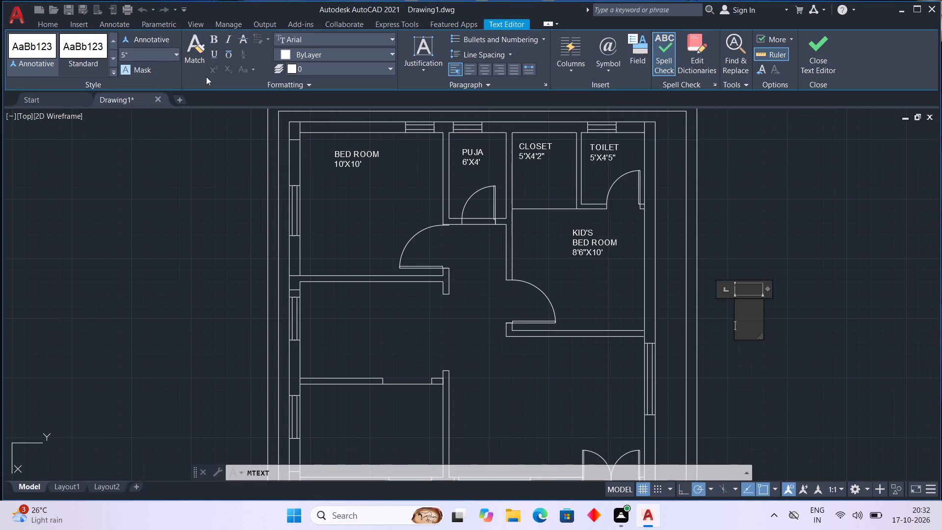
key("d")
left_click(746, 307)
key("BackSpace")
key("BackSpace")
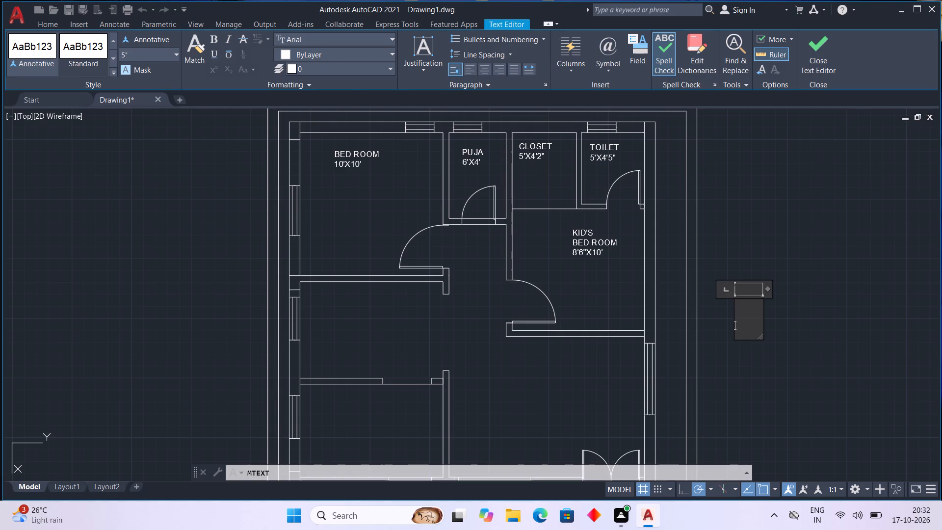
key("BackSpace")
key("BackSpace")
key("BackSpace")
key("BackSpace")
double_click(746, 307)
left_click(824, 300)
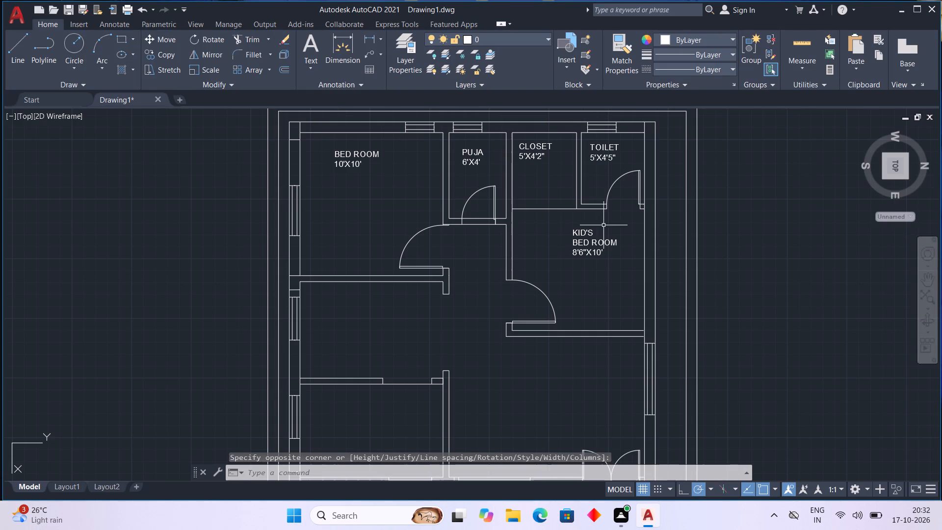
Start a multiline text label outside the plan's right side at height 5", with DINNING as its first line.
left_click(315, 35)
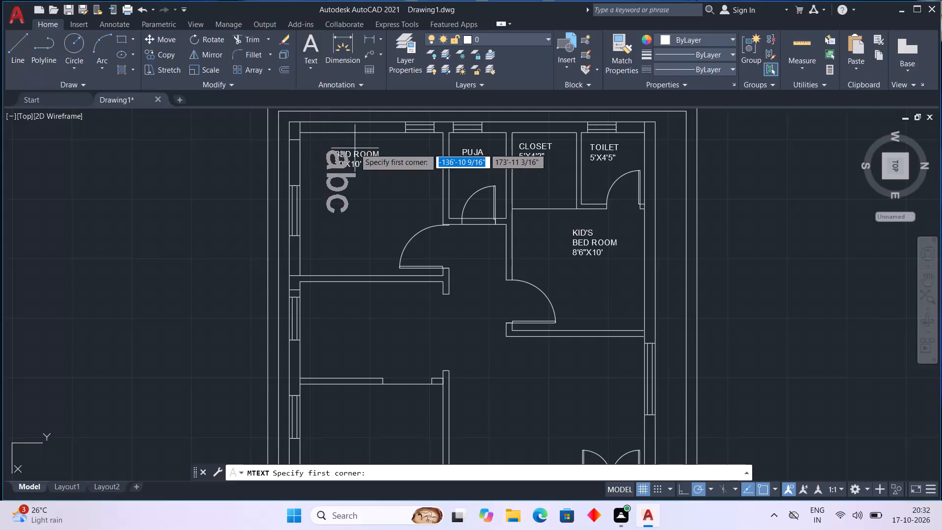
left_click_drag(318, 296, 410, 373)
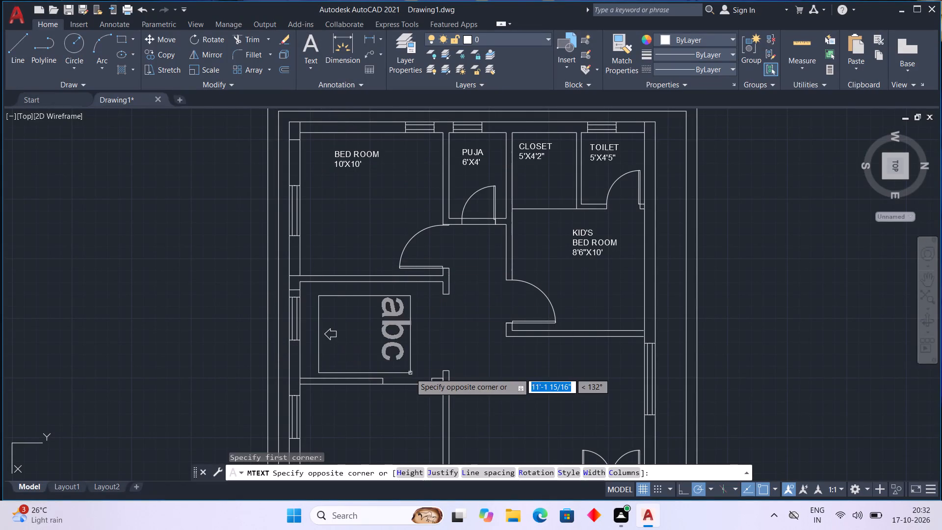
left_click(846, 357)
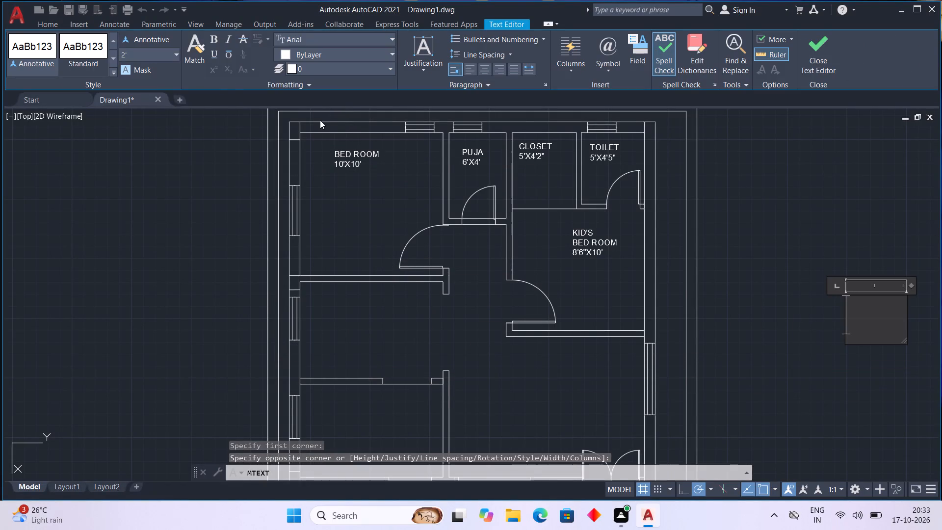
left_click(174, 53)
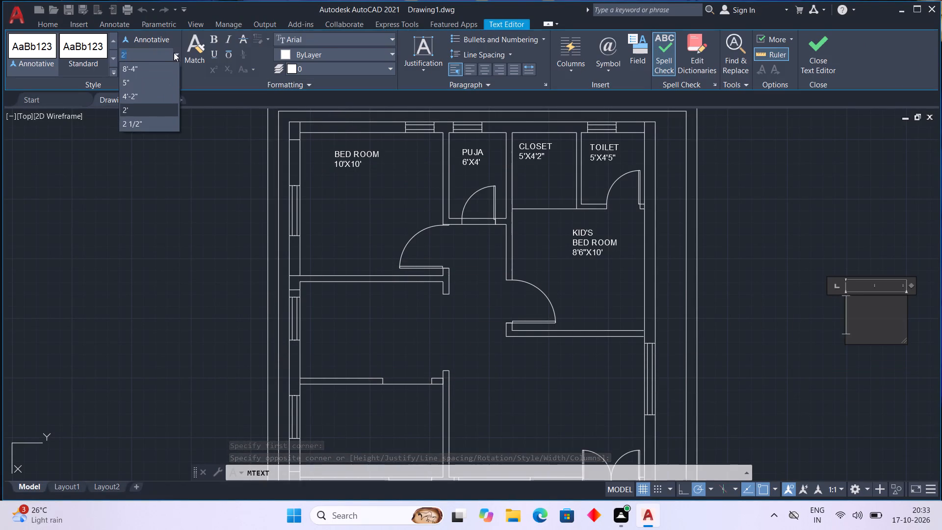
left_click(170, 81)
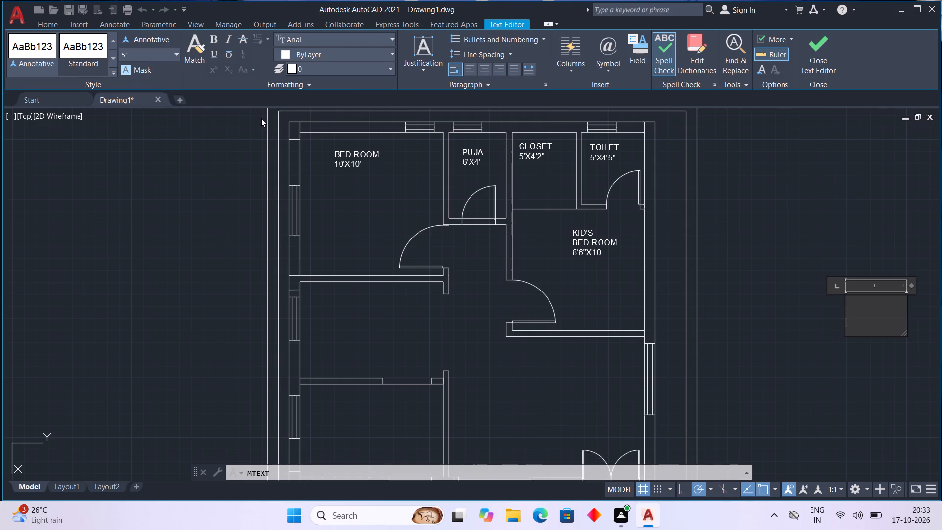
key("d")
key("i")
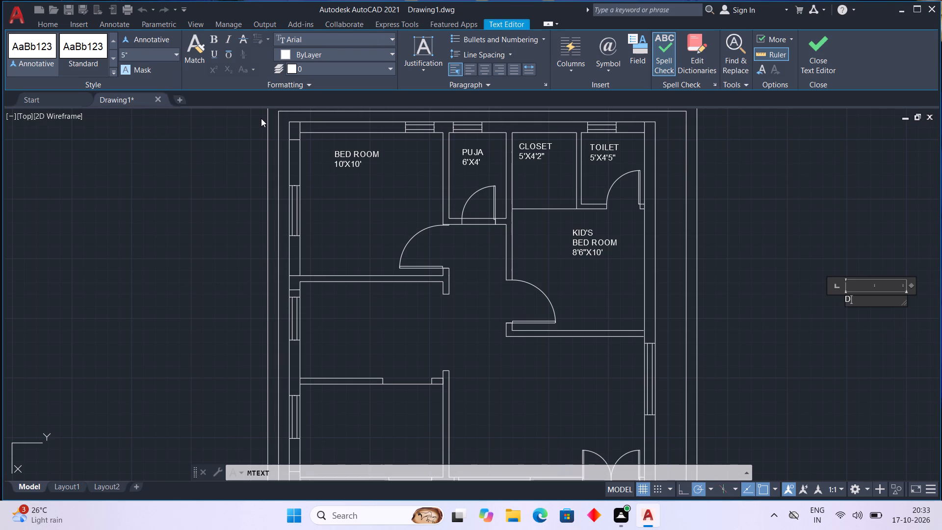
type("NNI")
key("b")
key("BackSpace")
key("n")
key("g")
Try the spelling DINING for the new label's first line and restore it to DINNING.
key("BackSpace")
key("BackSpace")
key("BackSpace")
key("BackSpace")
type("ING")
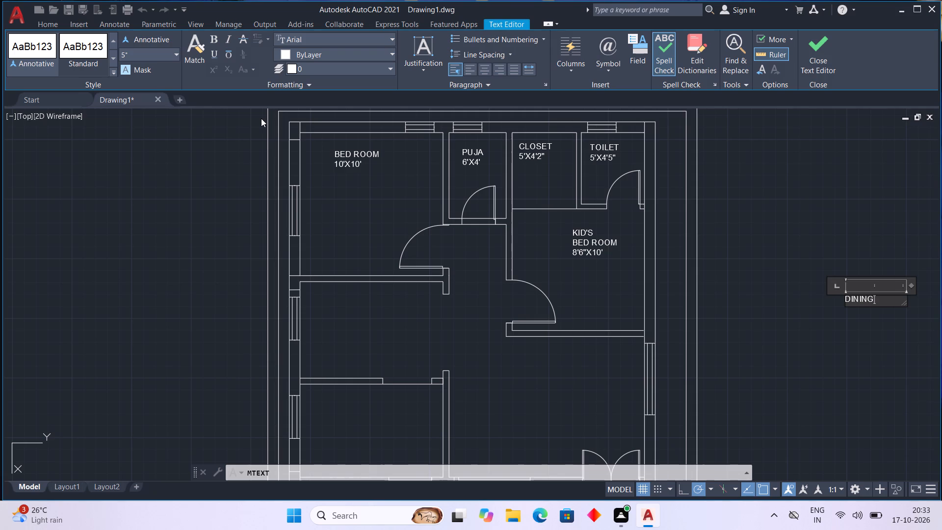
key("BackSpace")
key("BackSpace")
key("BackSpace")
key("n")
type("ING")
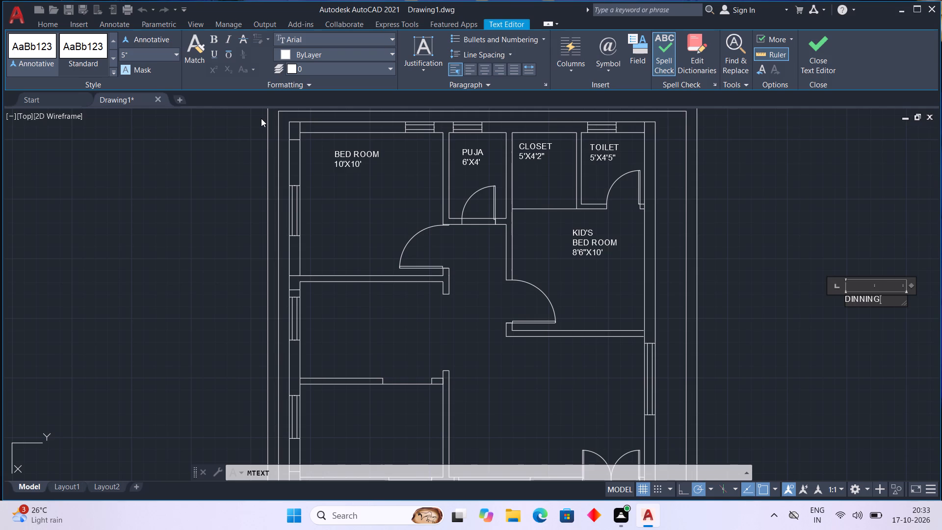
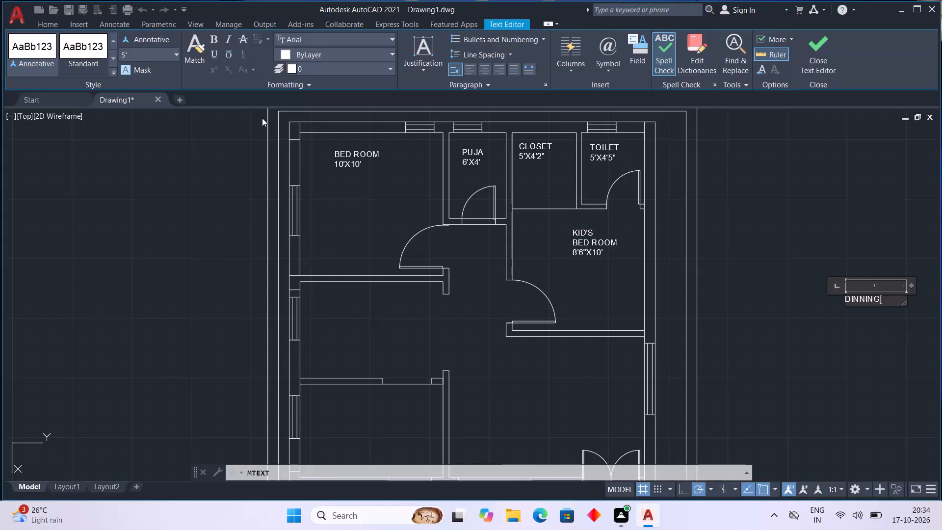
Correct the room label to DINING, add 10'X6'9" on a second line, and finish the text.
key("BackSpace")
key("BackSpace")
key("BackSpace")
key("BackSpace")
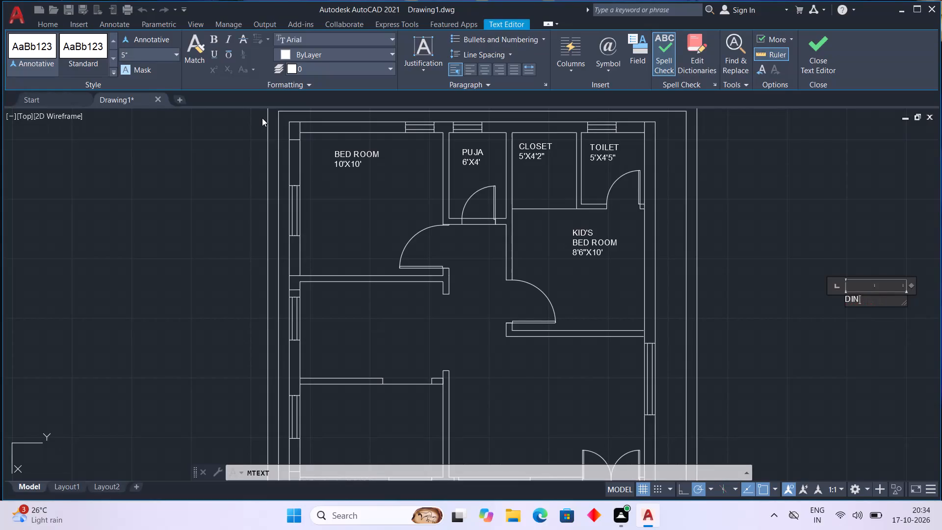
type("ING")
key("Return")
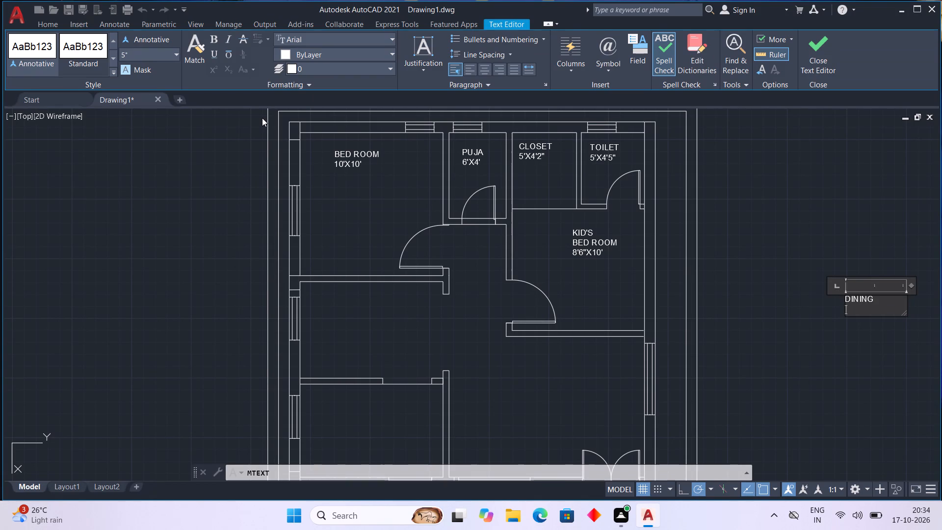
type("10'")
key("x")
type("6'9\"")
left_click(804, 354)
Rotate the DINING label 90° so that it reads horizontally.
left_click(841, 307)
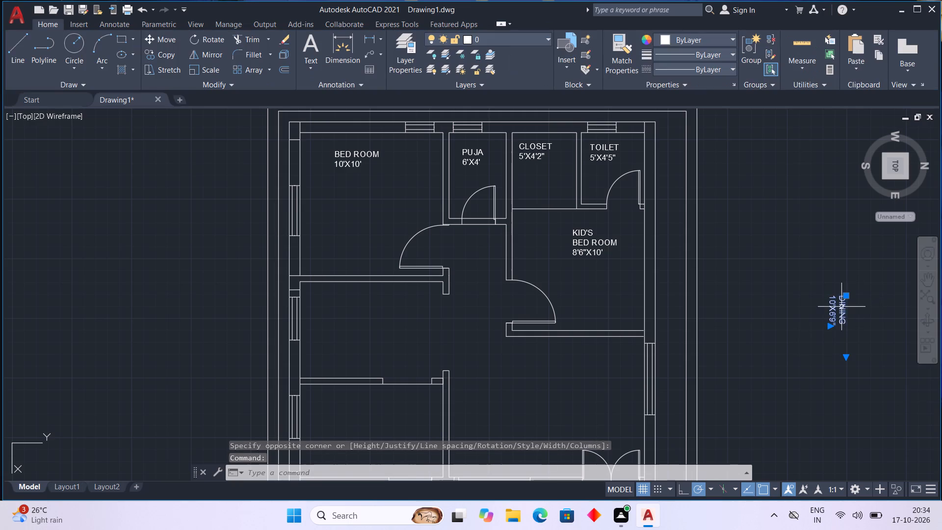
left_click(210, 39)
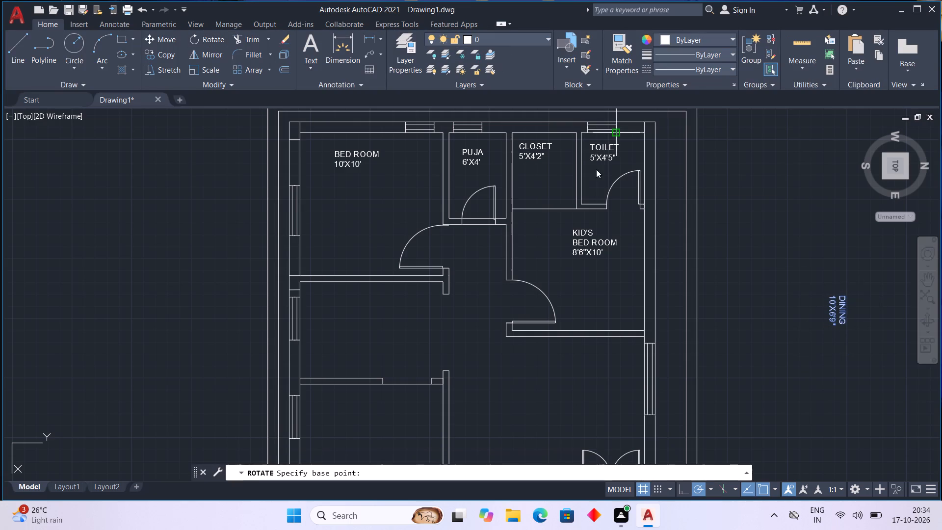
left_click(839, 299)
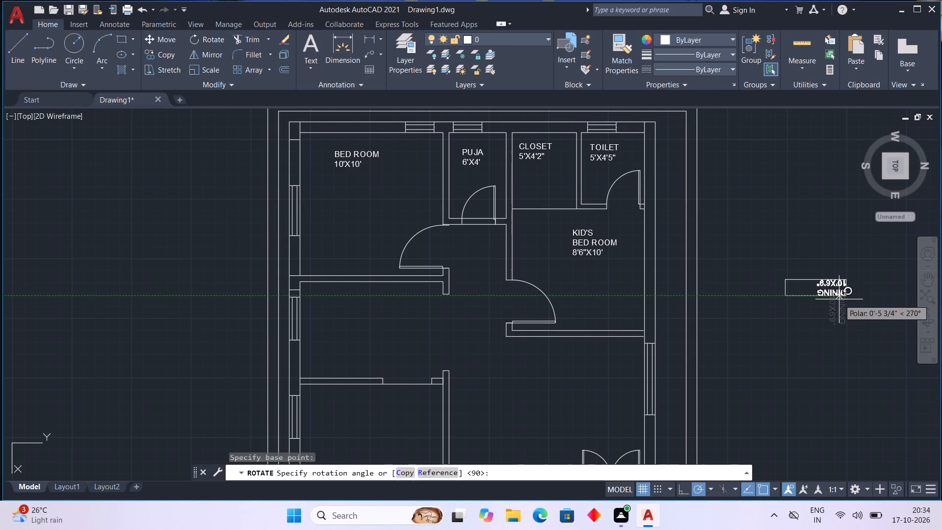
left_click(870, 299)
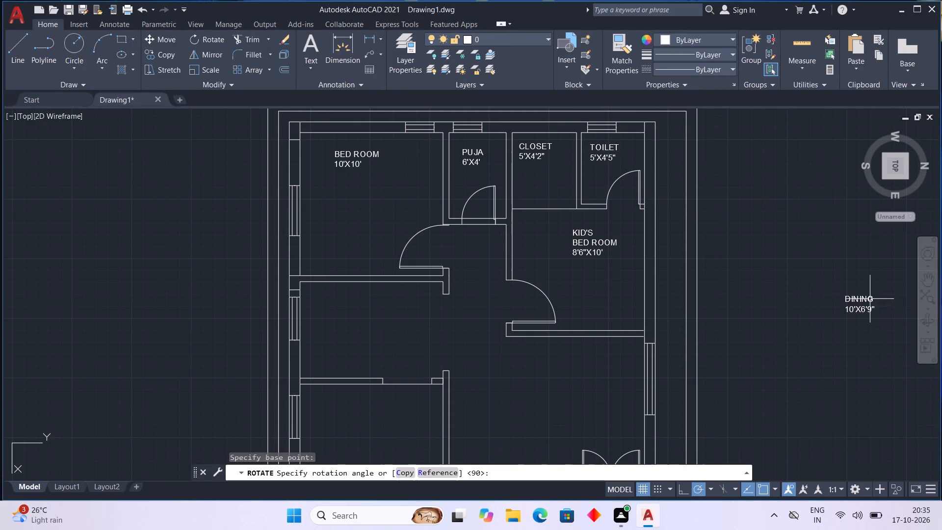
Move the DINING label from outside the plan into the empty room directly below the 10'X10' BED ROOM.
left_click(856, 301)
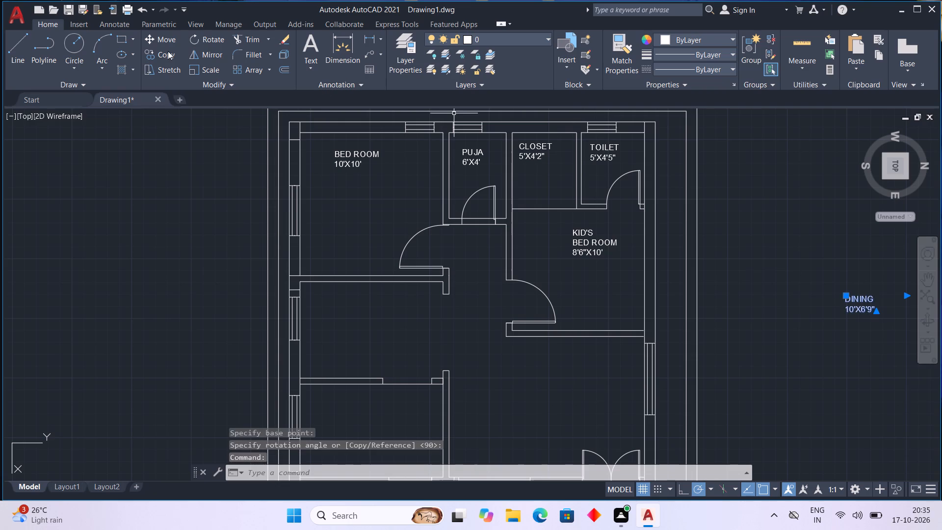
left_click(157, 36)
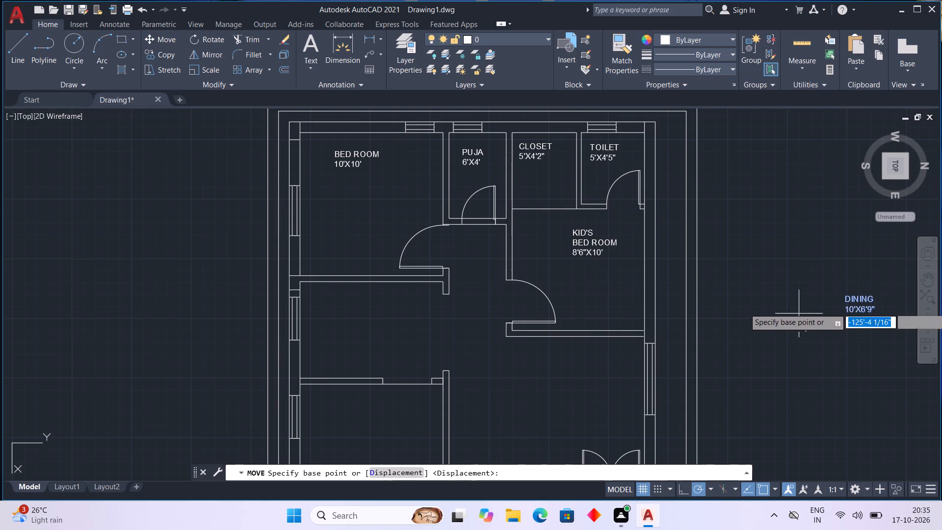
left_click(864, 305)
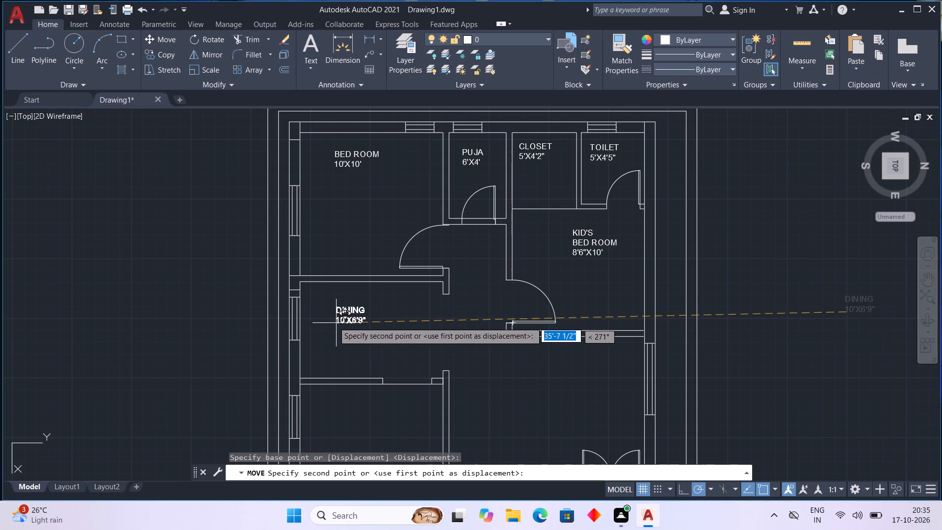
left_click(324, 319)
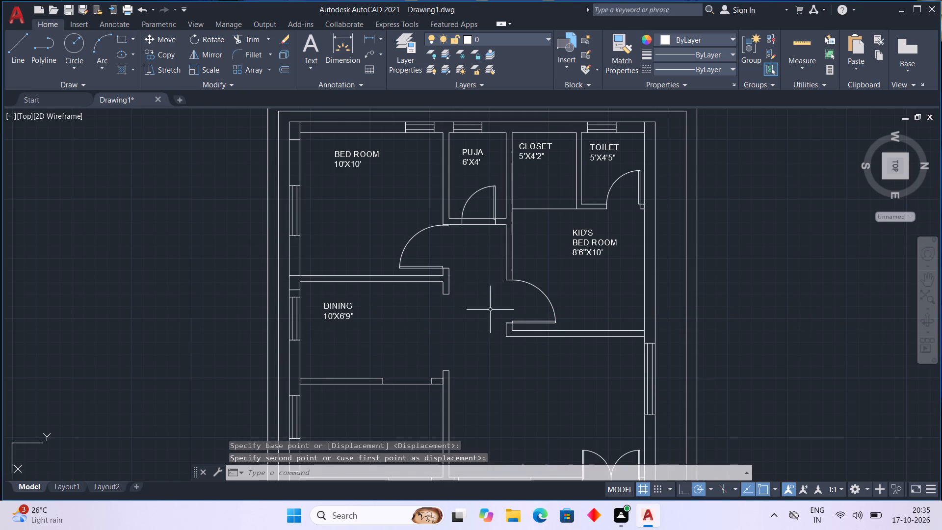
Start a new multiline text box in the empty space beside the plan's outer boundary.
scroll(493, 339, "down", 2)
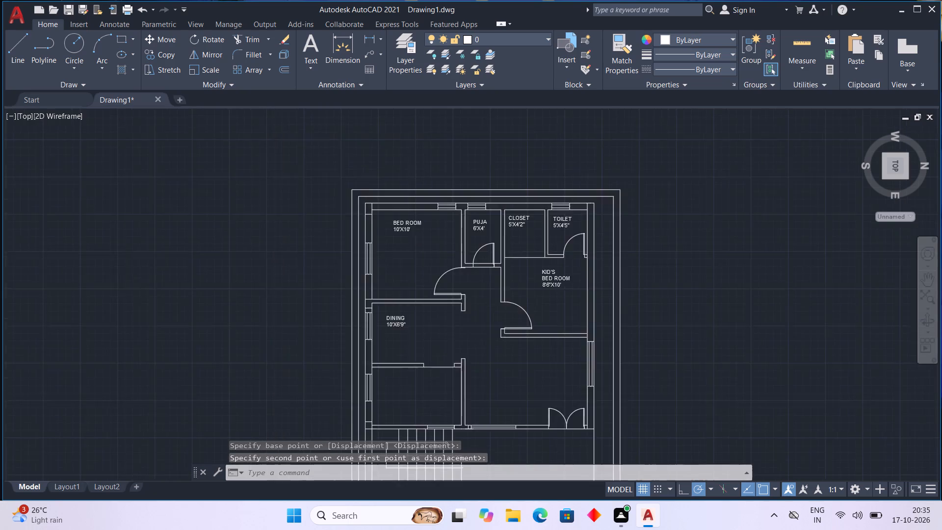
scroll(491, 348, "up", 2)
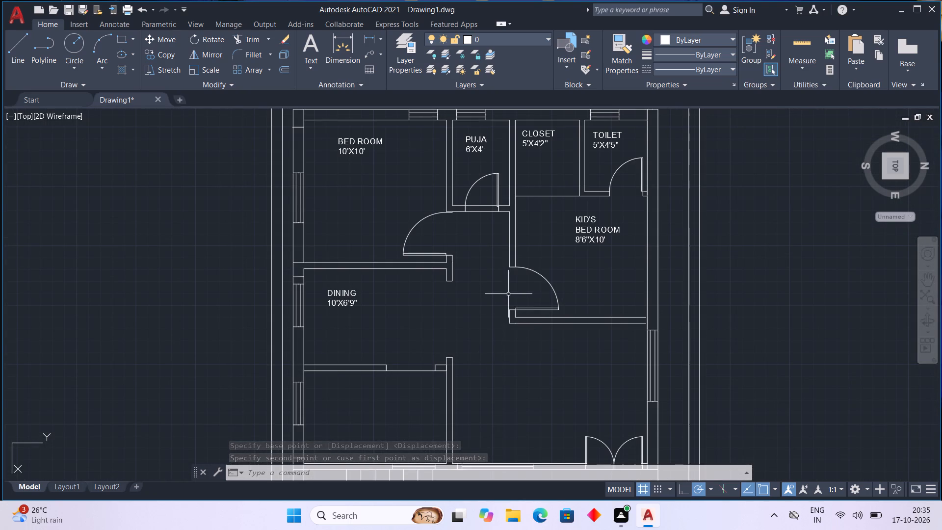
scroll(507, 302, "down", 1)
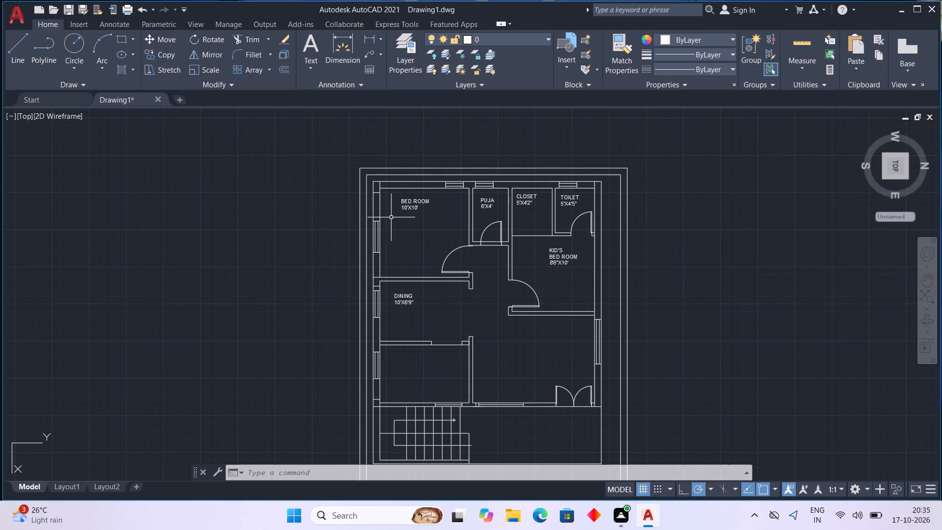
left_click(310, 43)
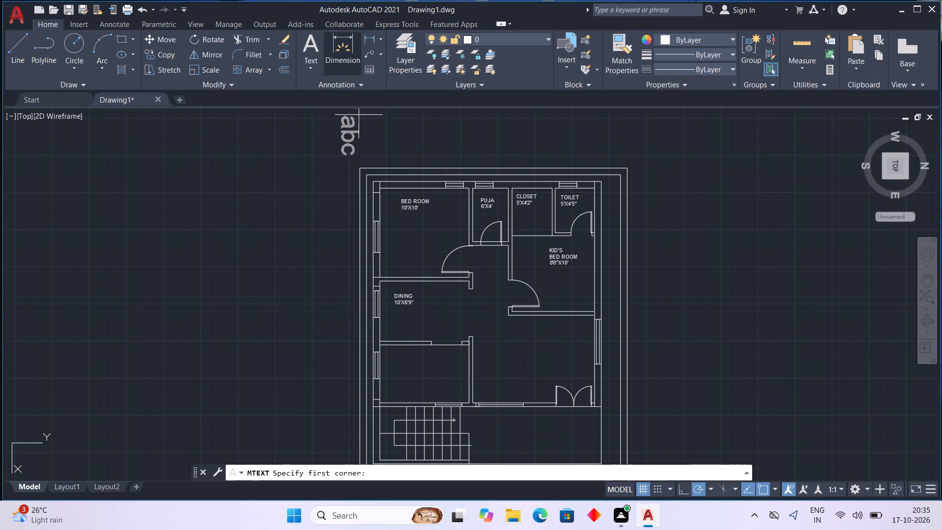
left_click(509, 342)
left_click(717, 384)
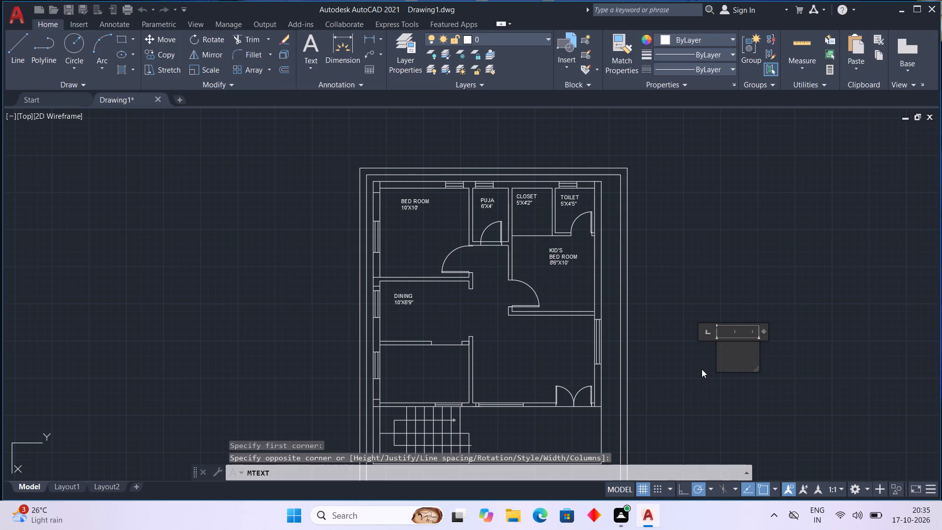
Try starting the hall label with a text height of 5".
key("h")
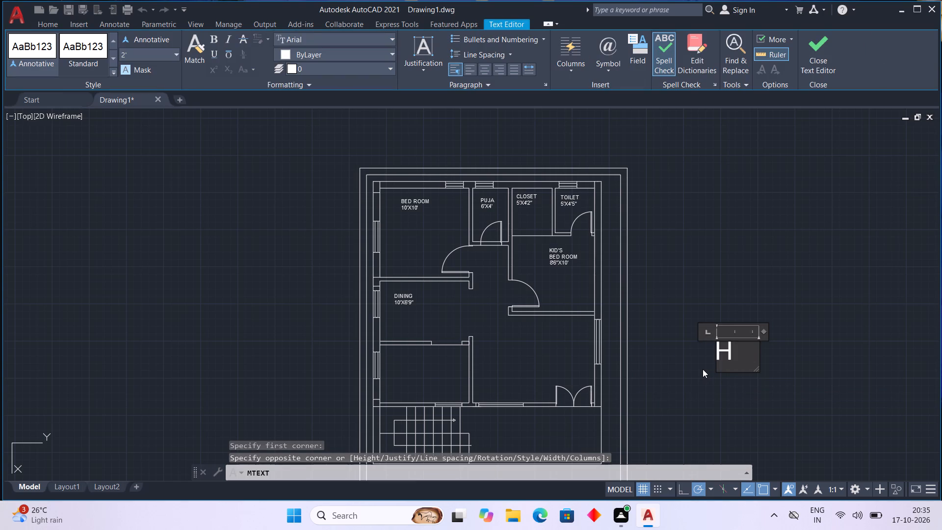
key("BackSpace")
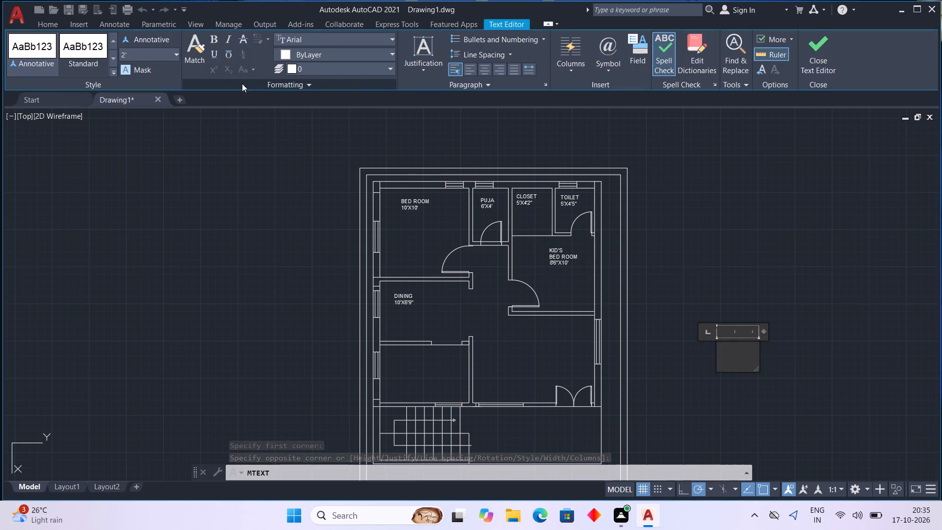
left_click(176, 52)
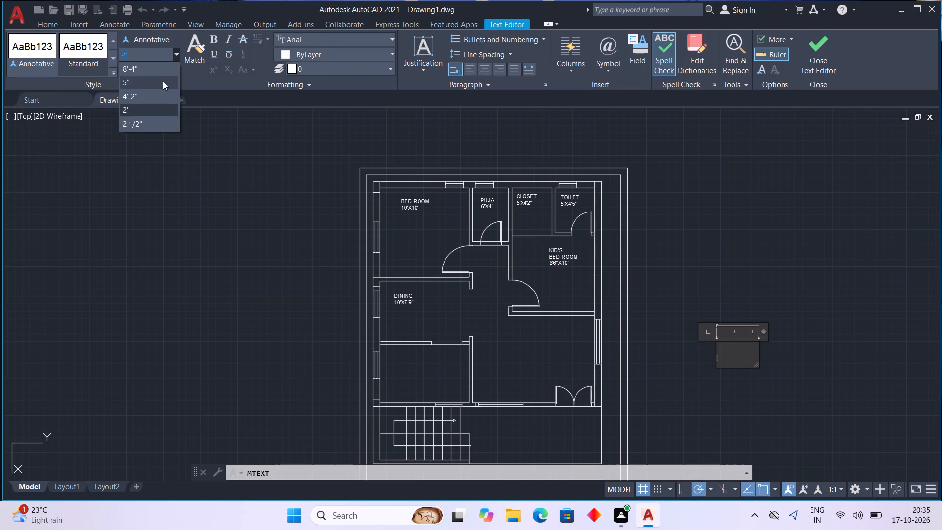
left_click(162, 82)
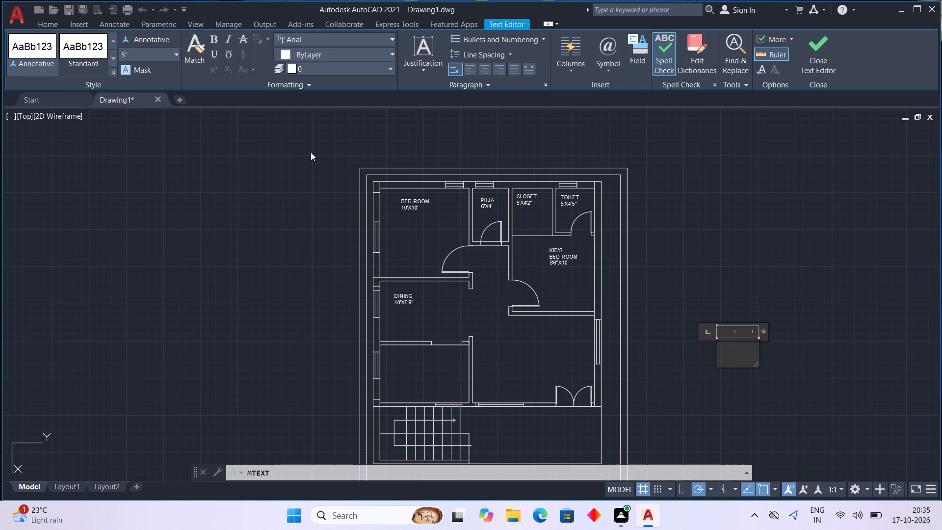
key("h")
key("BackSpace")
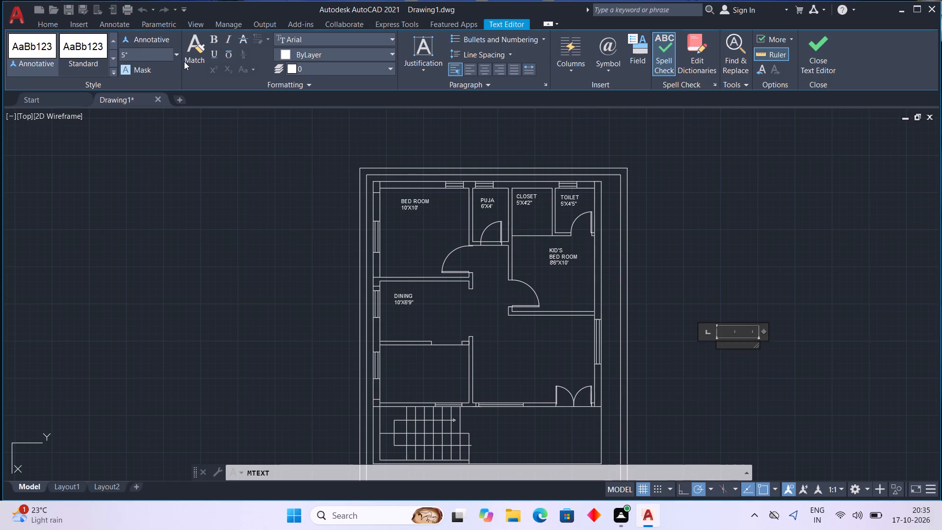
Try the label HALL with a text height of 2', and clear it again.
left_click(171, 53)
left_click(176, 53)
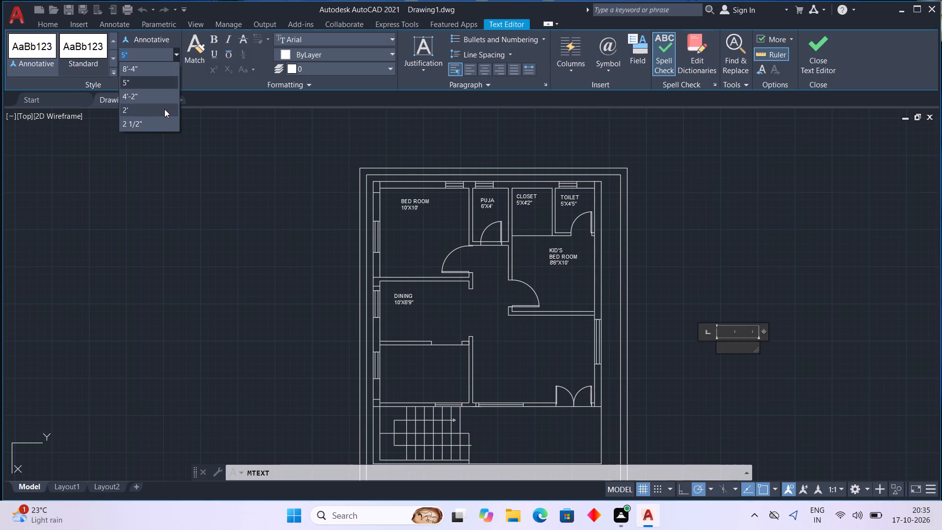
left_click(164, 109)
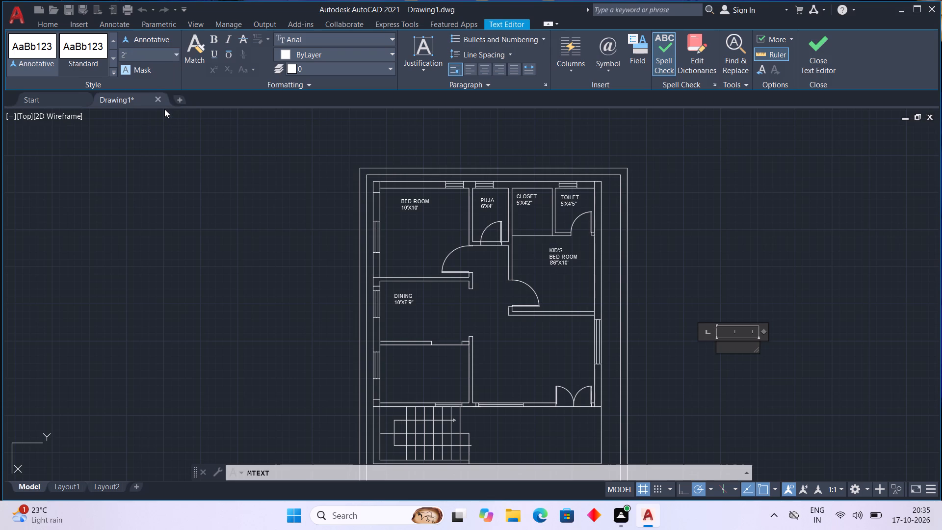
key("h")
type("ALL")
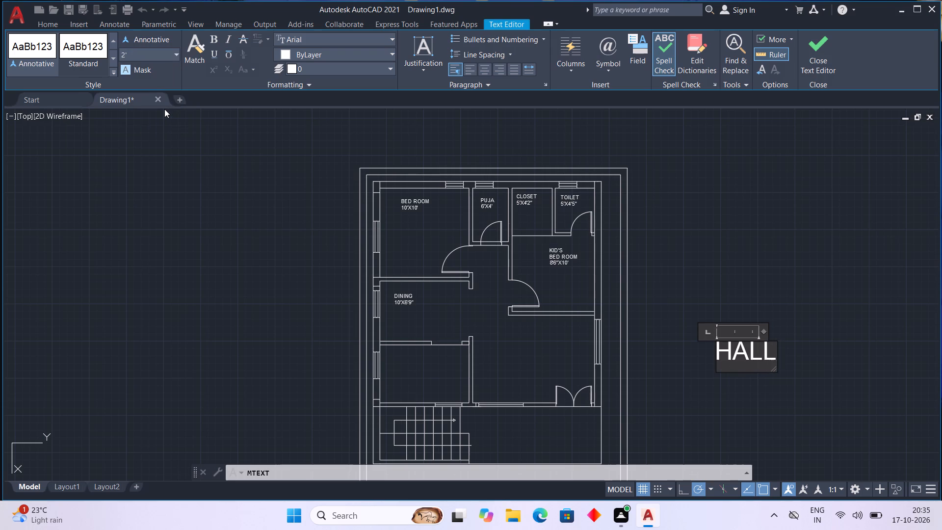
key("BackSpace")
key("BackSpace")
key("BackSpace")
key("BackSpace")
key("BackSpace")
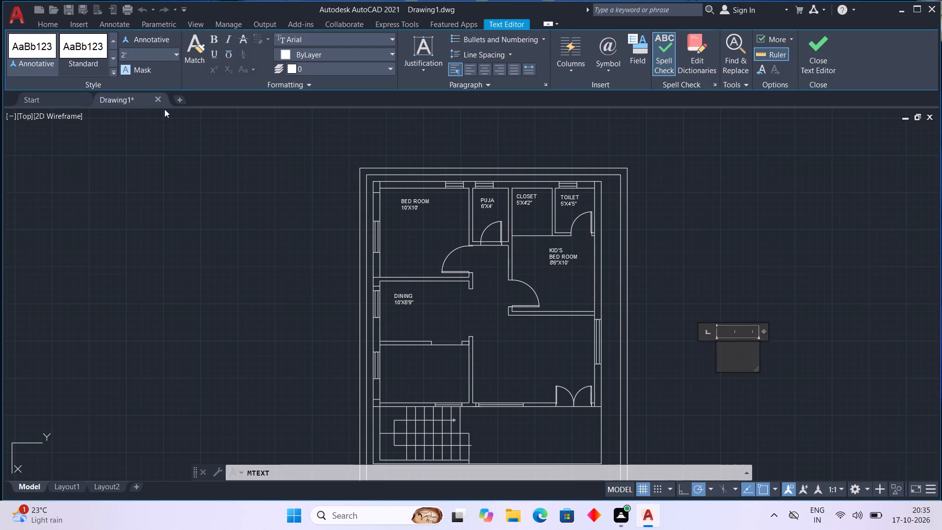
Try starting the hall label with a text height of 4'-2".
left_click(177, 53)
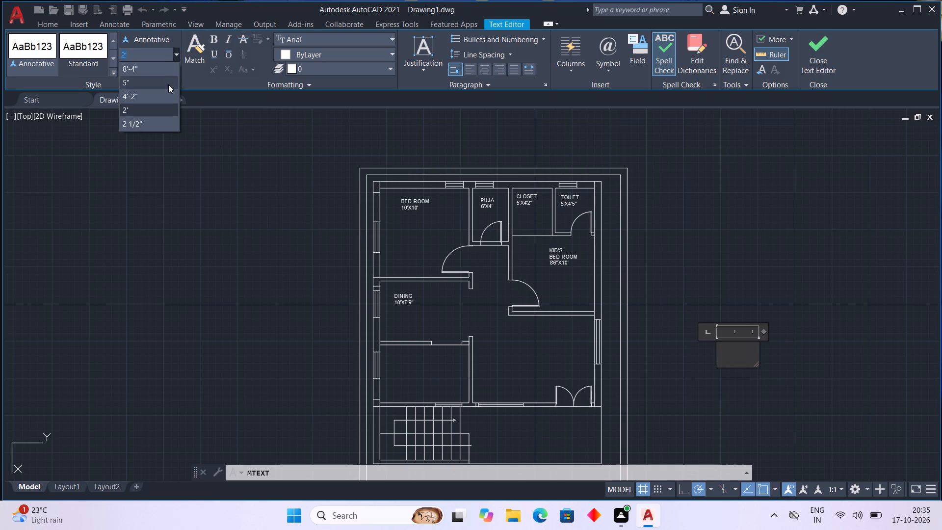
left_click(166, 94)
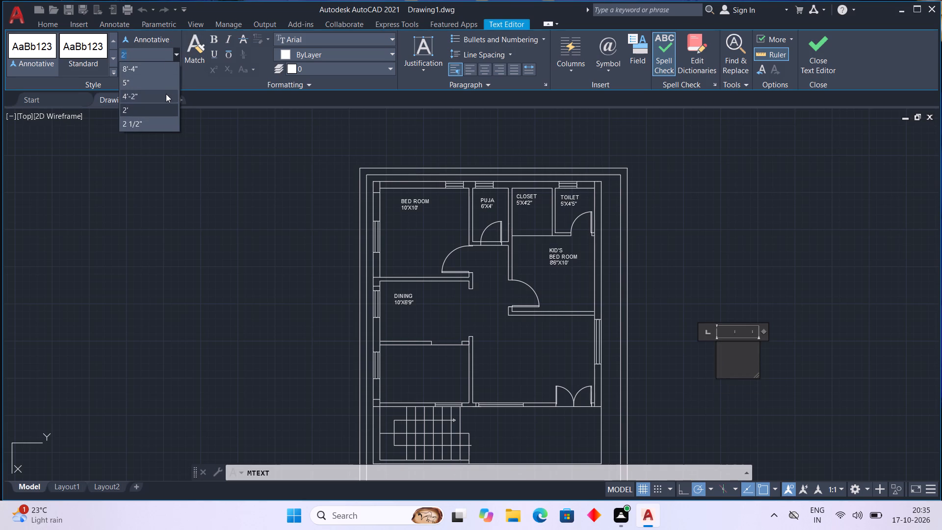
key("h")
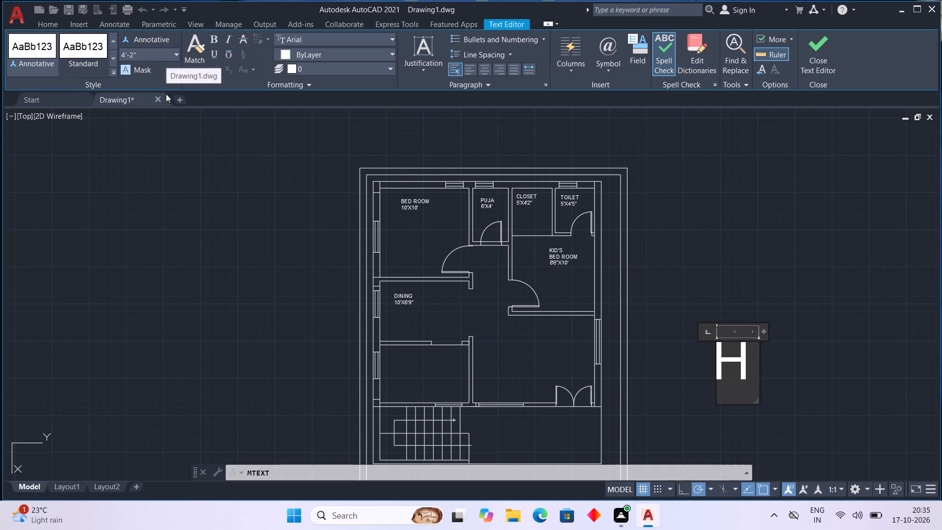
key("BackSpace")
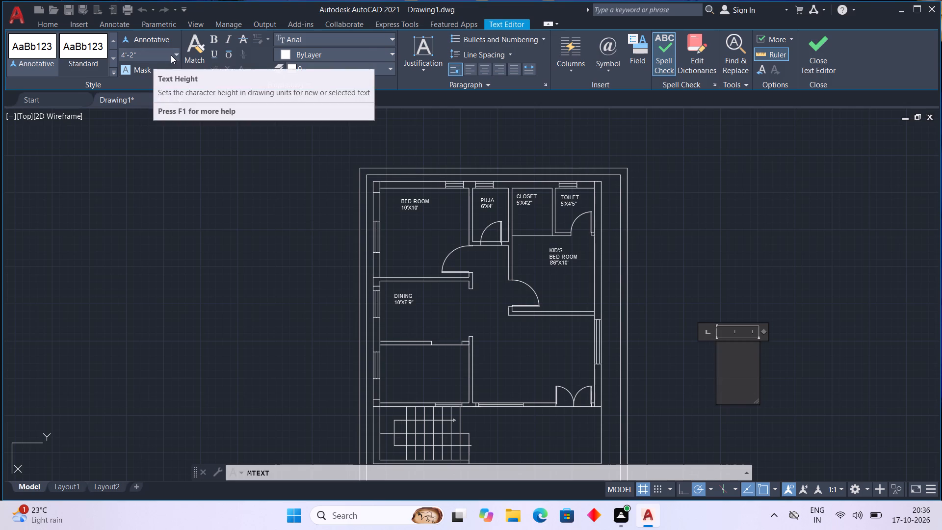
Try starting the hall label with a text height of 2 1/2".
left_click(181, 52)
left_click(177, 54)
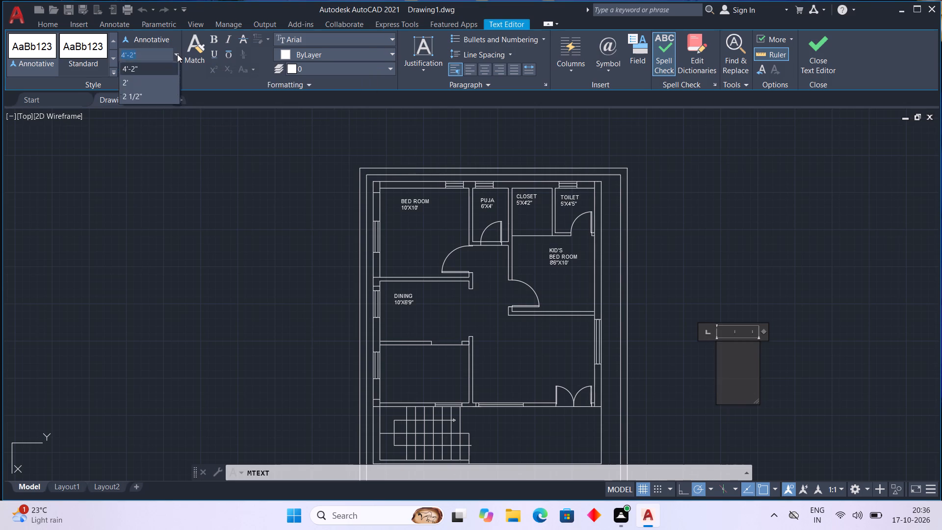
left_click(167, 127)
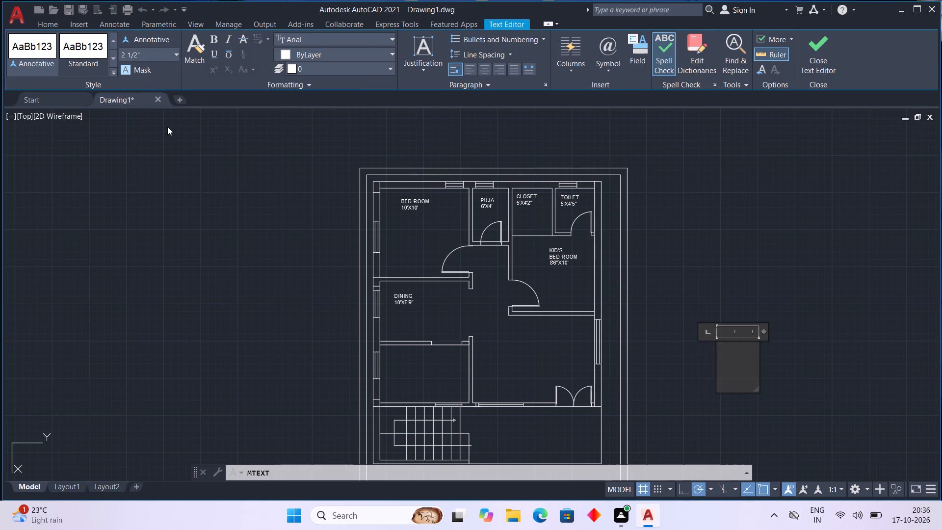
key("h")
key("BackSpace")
Set the text height to 5" and write the two-line label HALL, 13'3"X9', closing the text box.
left_click(177, 55)
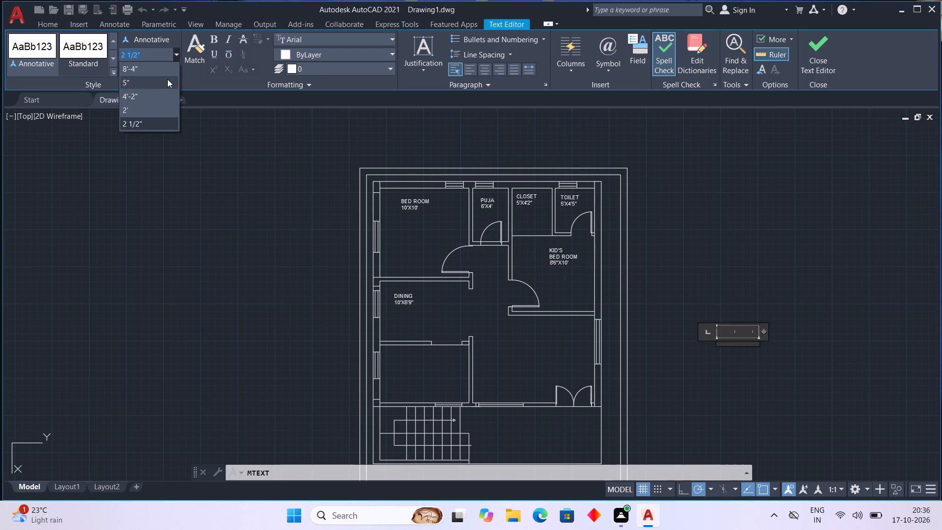
left_click(167, 79)
key("h")
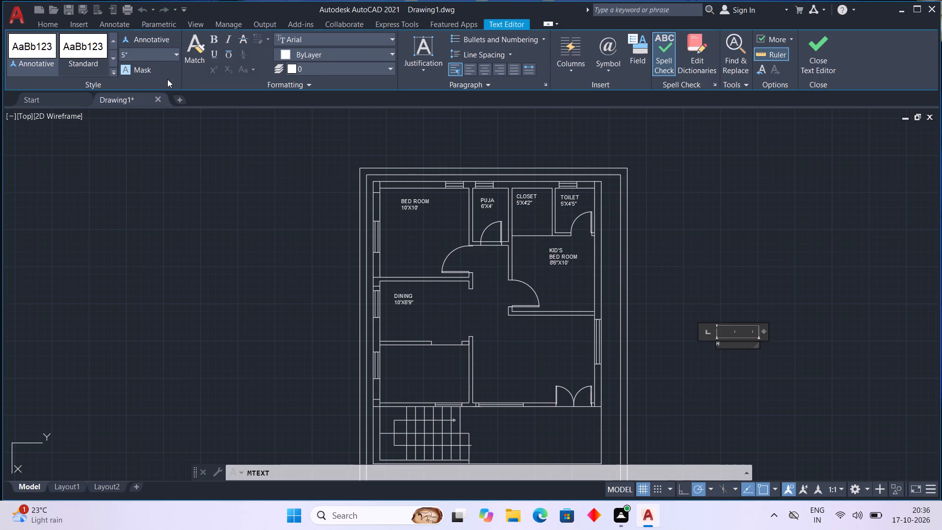
key("a")
type("LL")
key("Return")
type("13'")
key("5")
key("BackSpace")
key("3")
key("shift+quotedbl")
key("x")
type("9;")
key("BackSpace")
key("apostrophe")
left_click(753, 368)
Rotate the hall label outside the plan by 90° about its insertion corner so it reads horizontally.
left_click(711, 348)
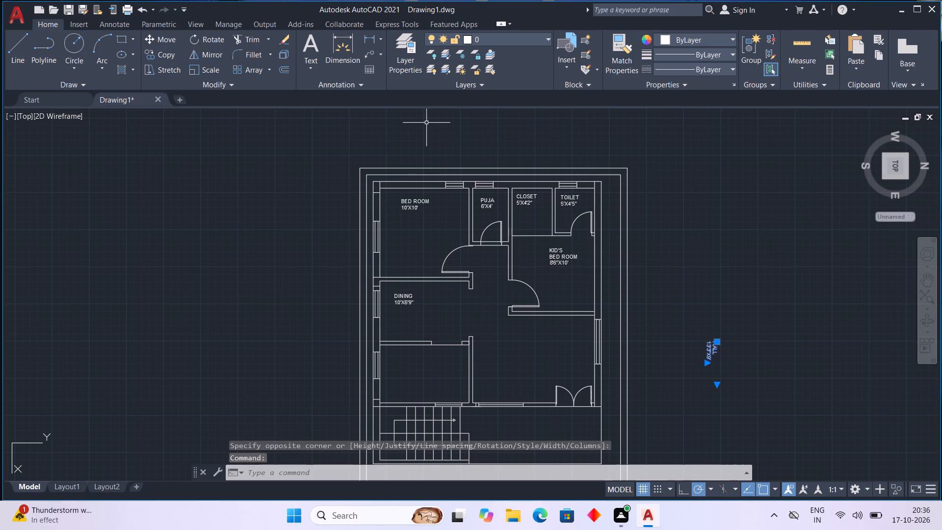
left_click(198, 40)
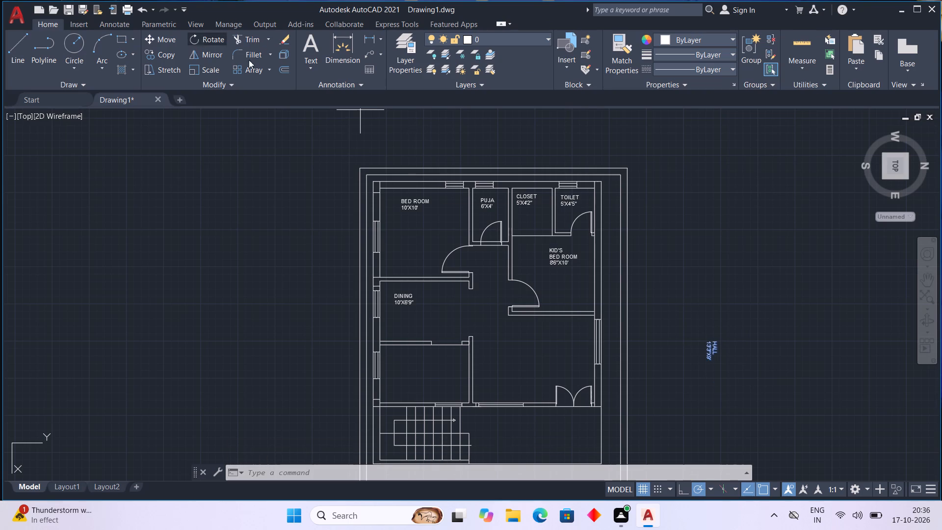
left_click(719, 345)
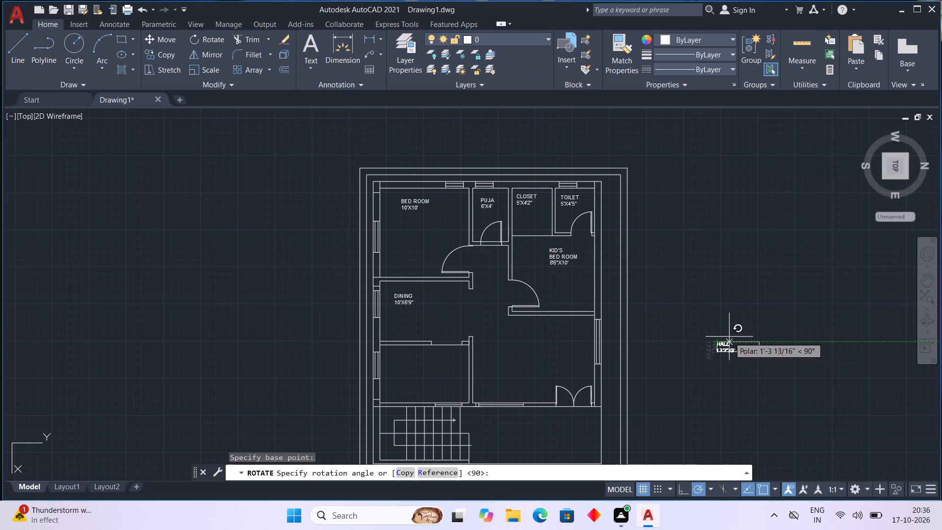
left_click(729, 337)
Copy the rotated hall label into the hall, the large room with the double door.
left_click(726, 345)
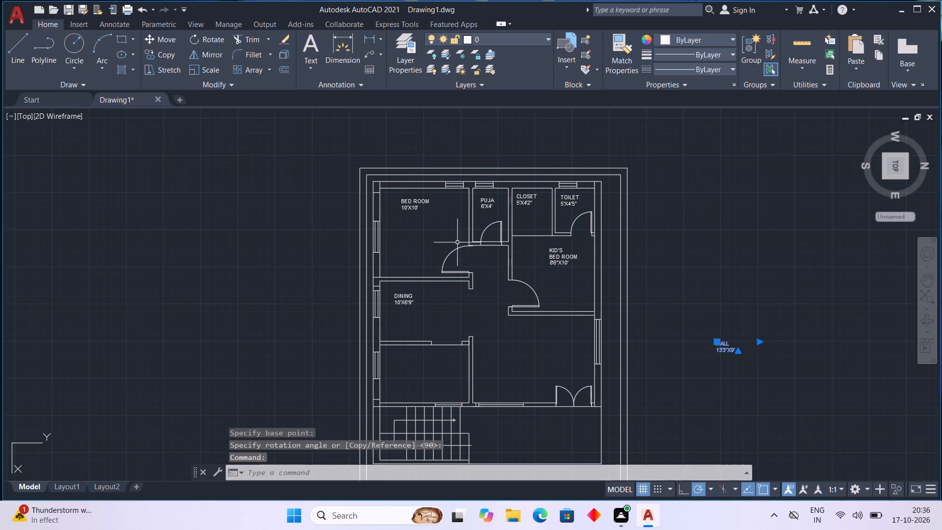
left_click(162, 52)
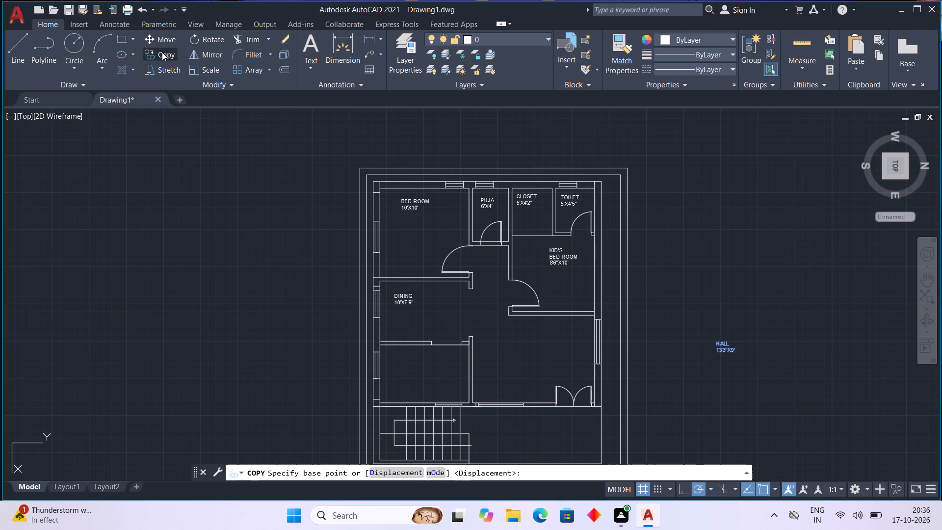
left_click(719, 344)
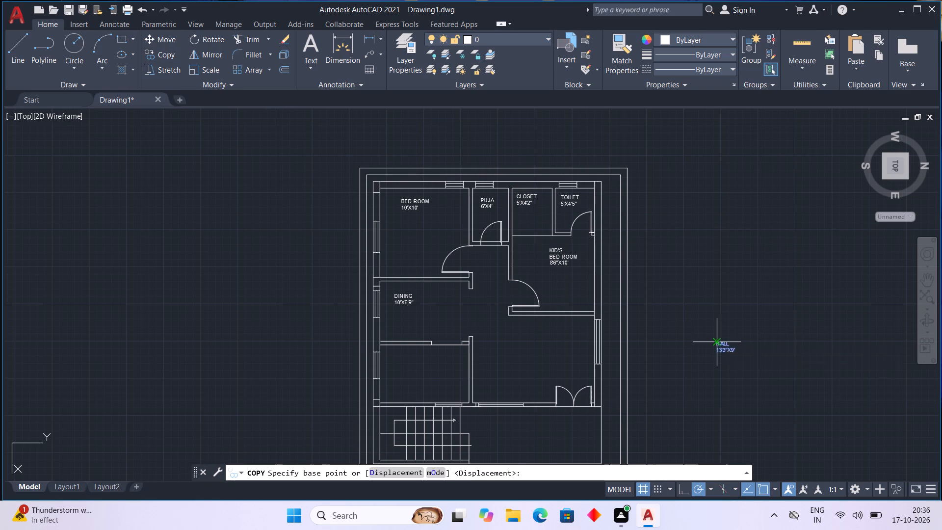
left_click(541, 340)
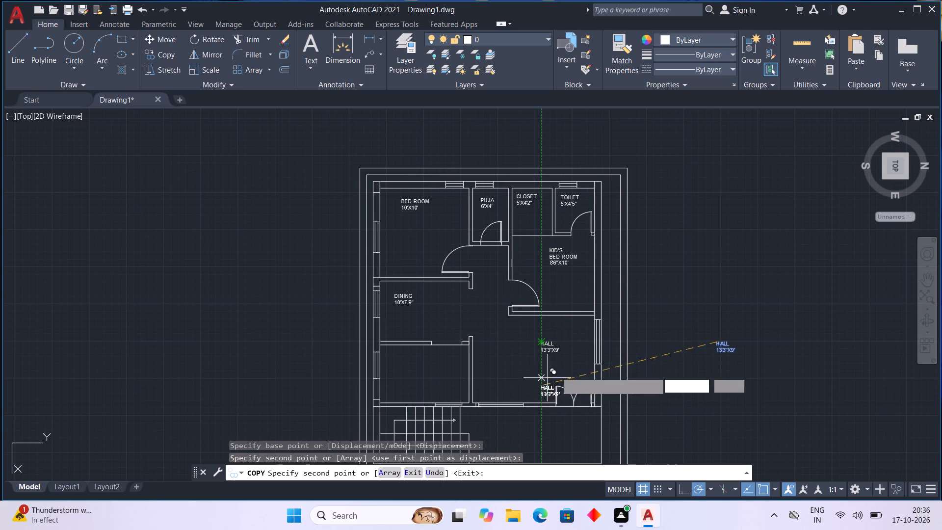
left_click(694, 278)
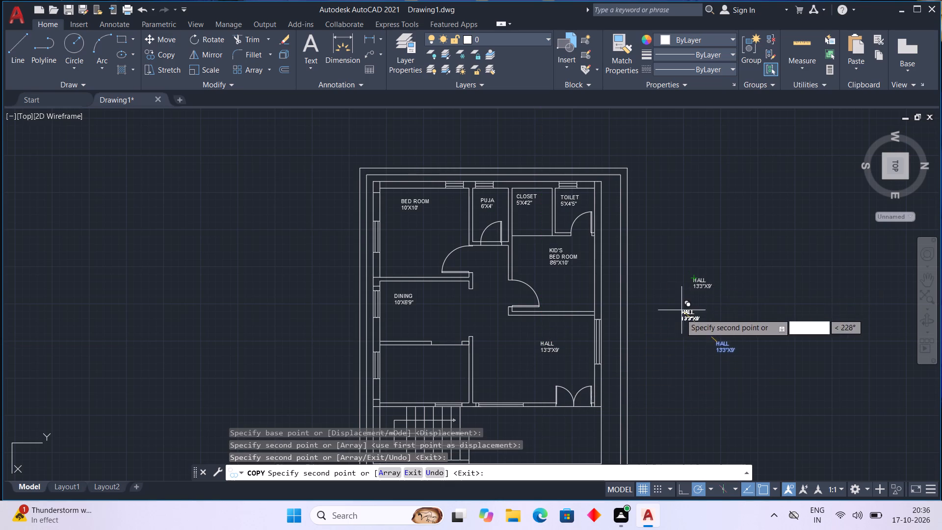
key("Escape")
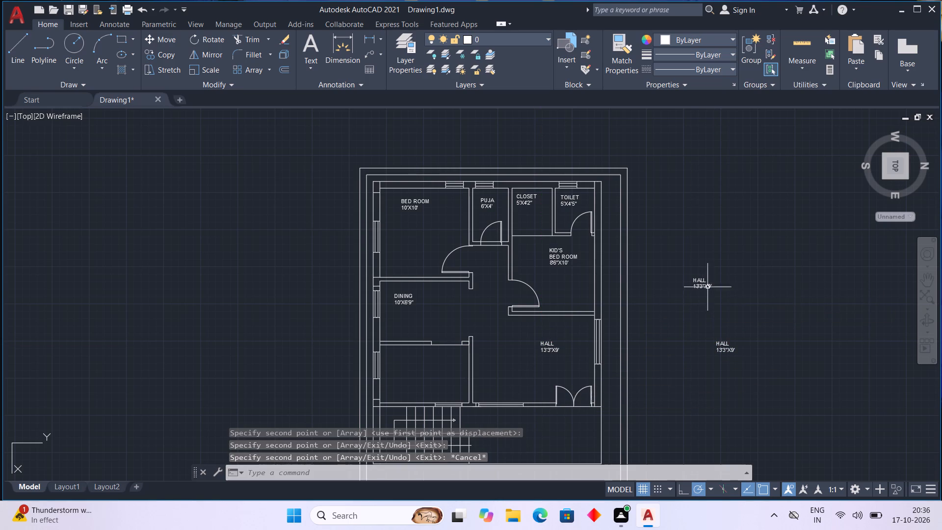
Delete the two spare hall labels outside the plan, keeping the one inside the hall.
left_click(706, 282)
key("Delete")
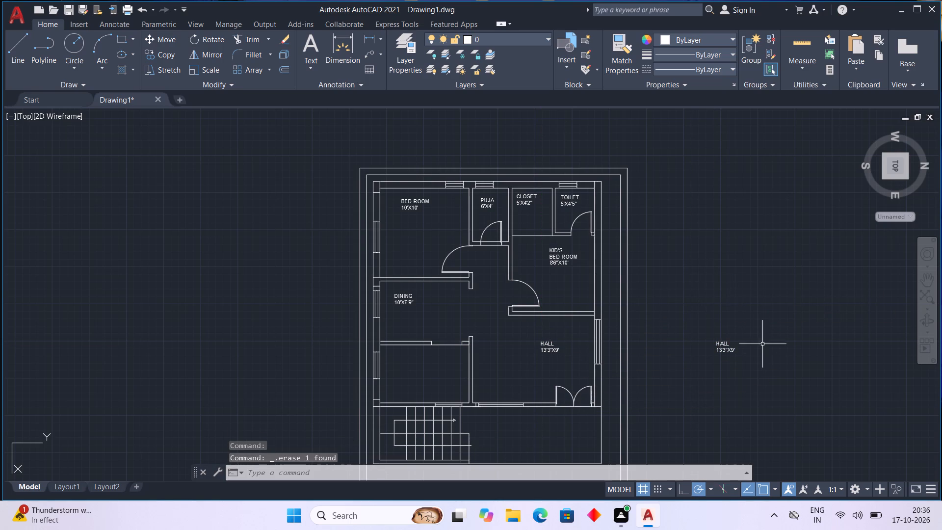
left_click(717, 346)
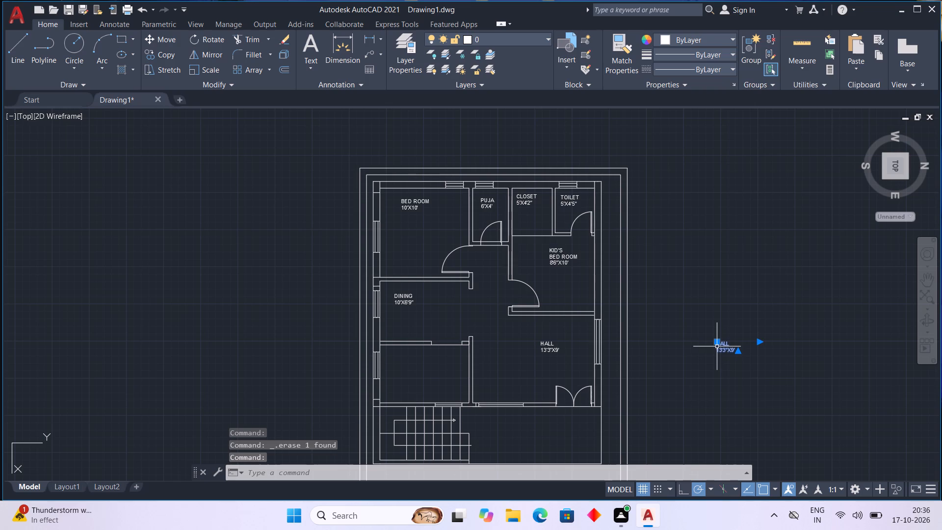
key("Delete")
Write the two-line label KITCHIN, 10'X6'6" at 5" text height in a text box spanning the kitchen and hall.
scroll(590, 312, "down", 2)
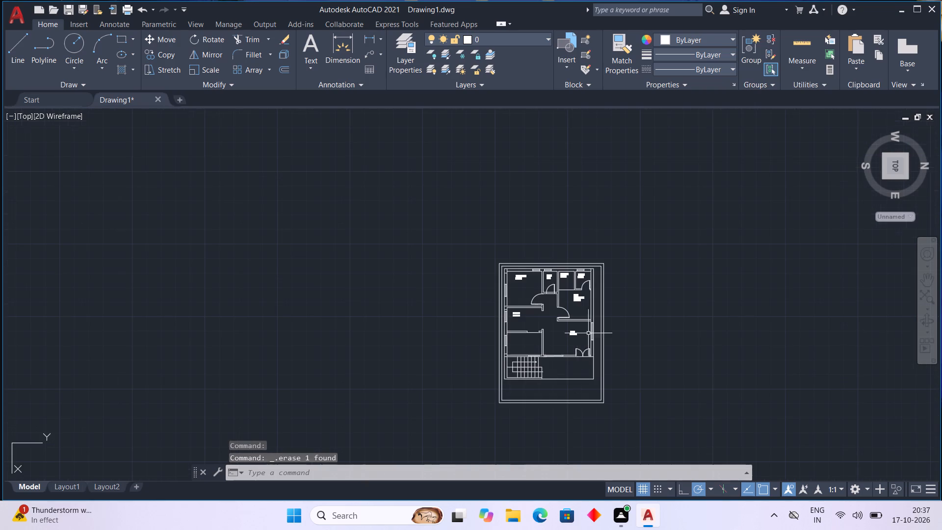
scroll(549, 366, "up", 3)
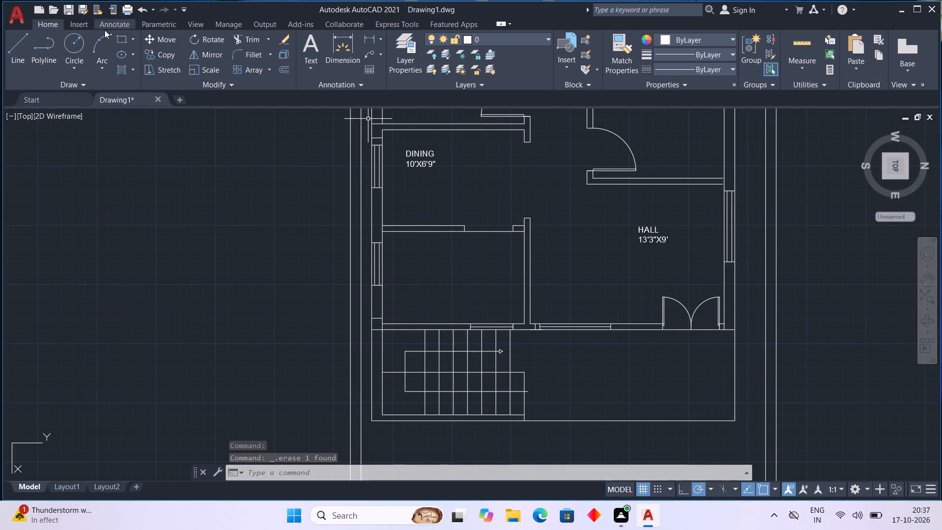
left_click(301, 49)
left_click(398, 245)
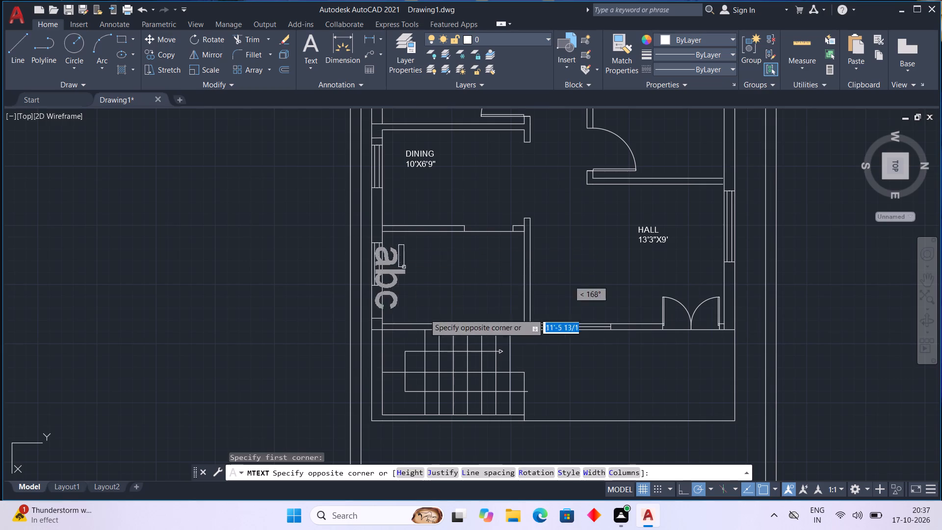
left_click(607, 356)
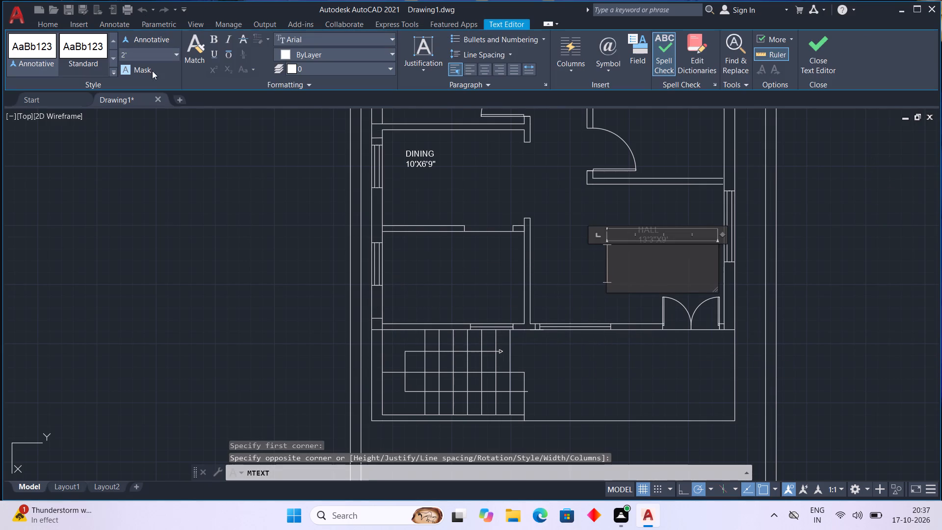
left_click(176, 52)
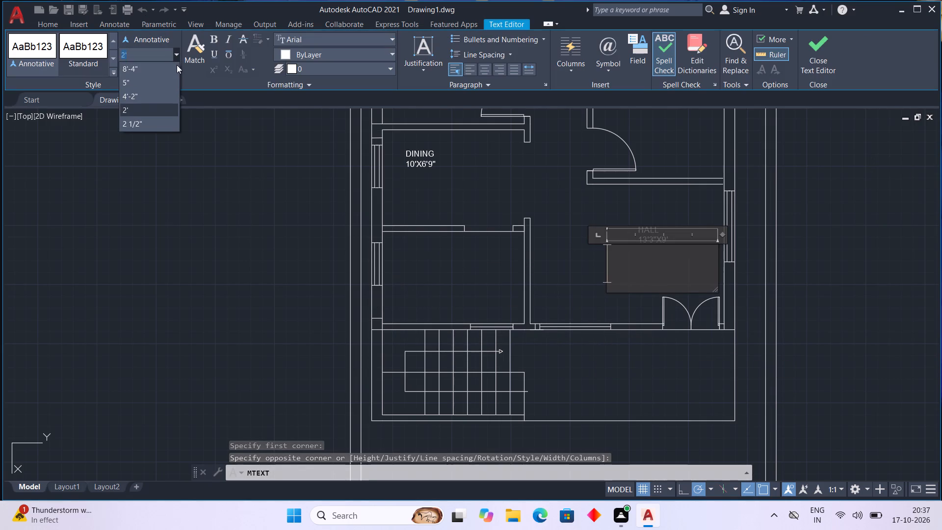
left_click(168, 78)
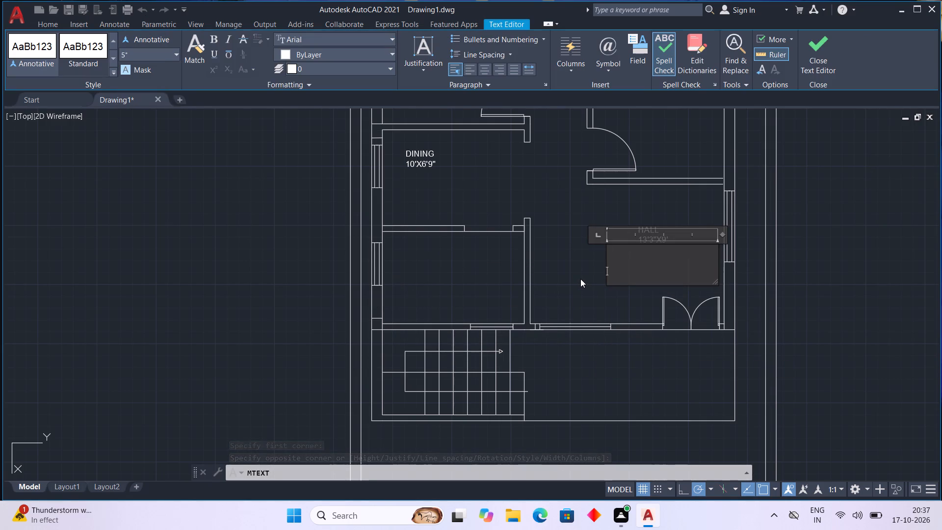
type("KITC")
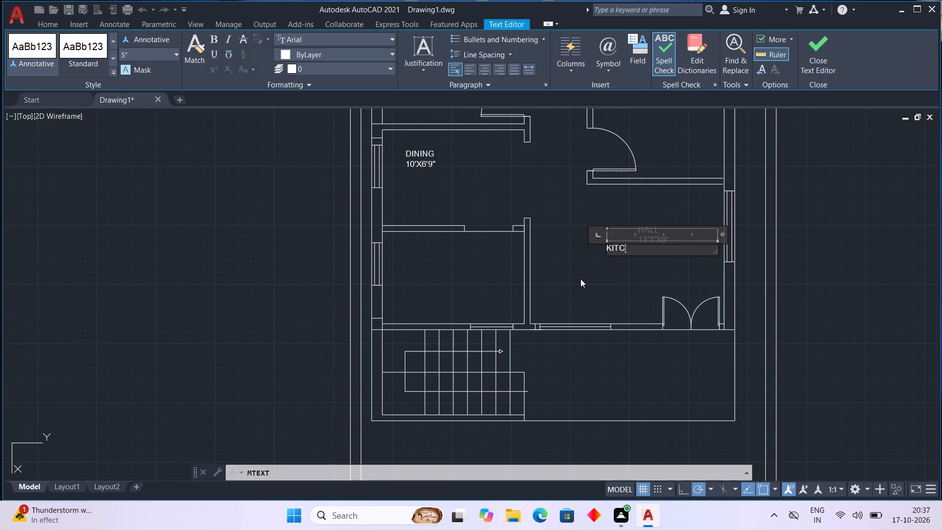
key("h")
type("IN")
key("Return")
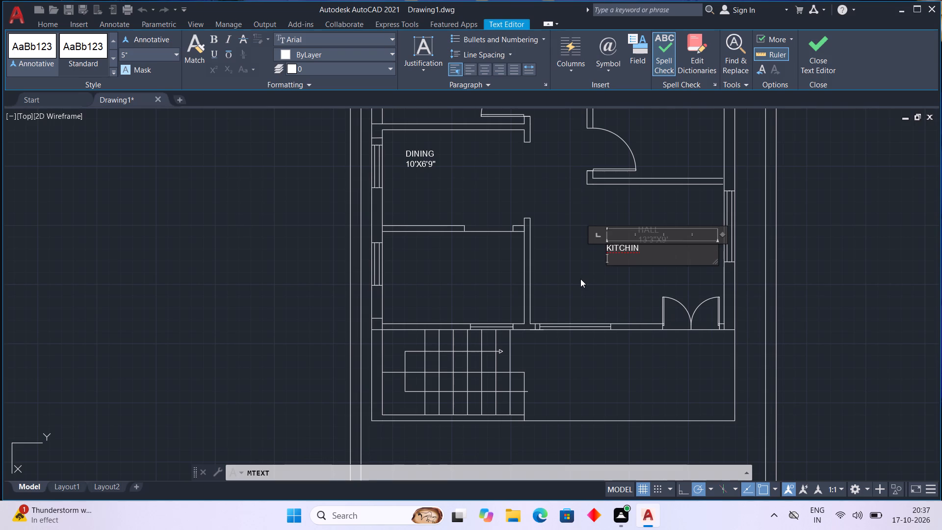
type("10'")
key("x")
type("6'6")
key("shift+quotedbl")
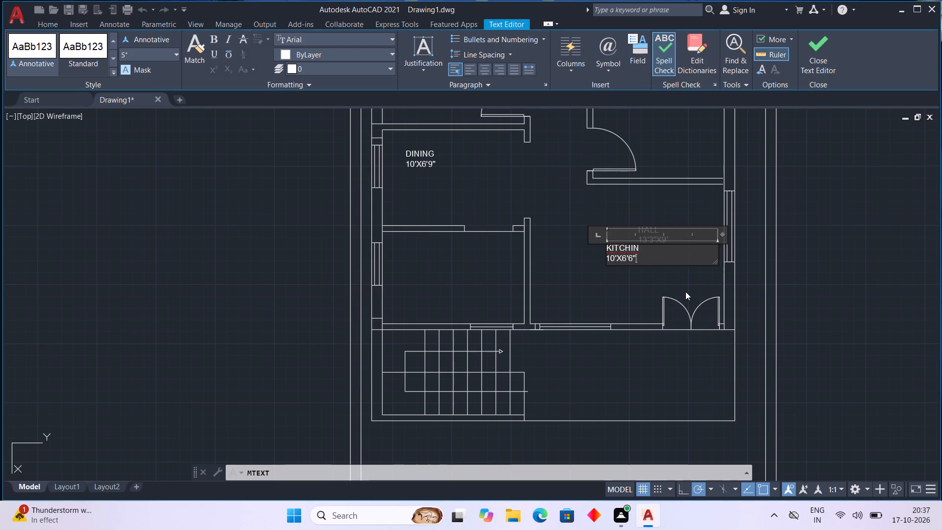
left_click(685, 289)
Rotate the kitchen label by 90° about a point beside its text so it reads horizontally.
left_click(601, 260)
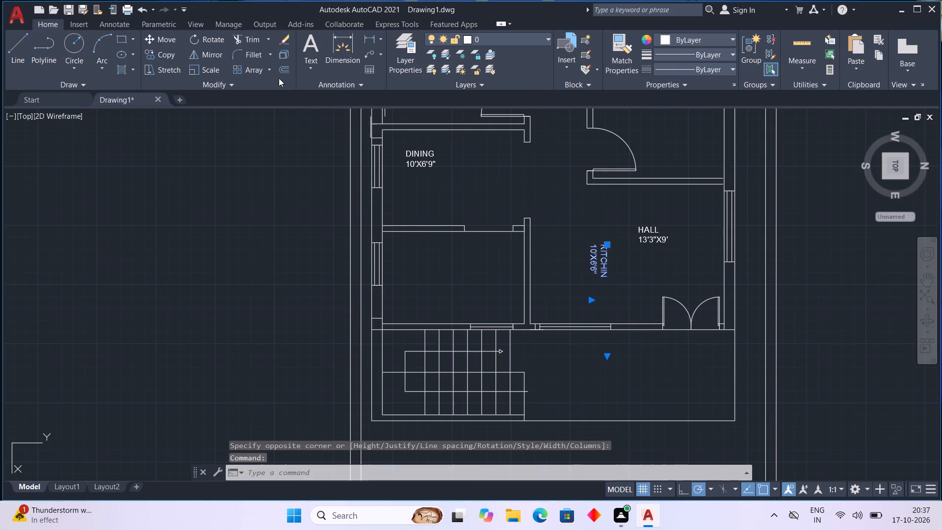
left_click(196, 37)
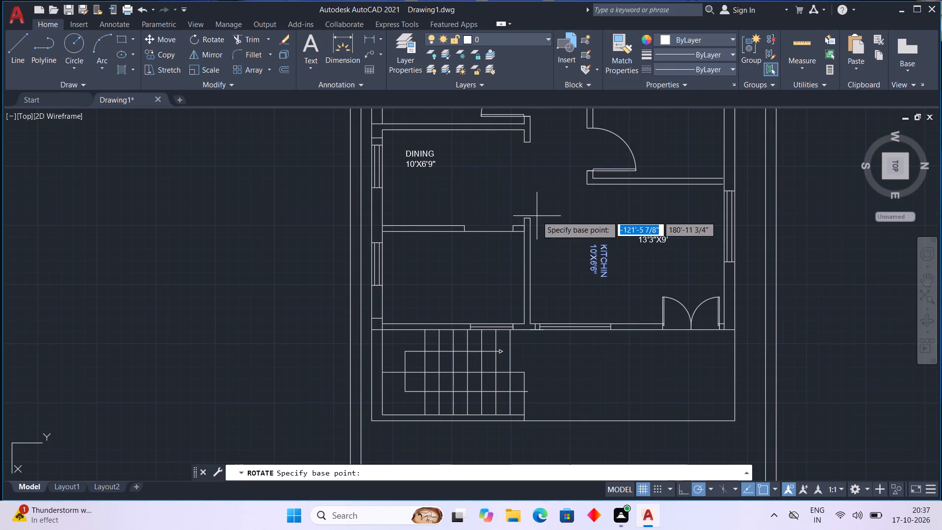
left_click(598, 251)
left_click(599, 251)
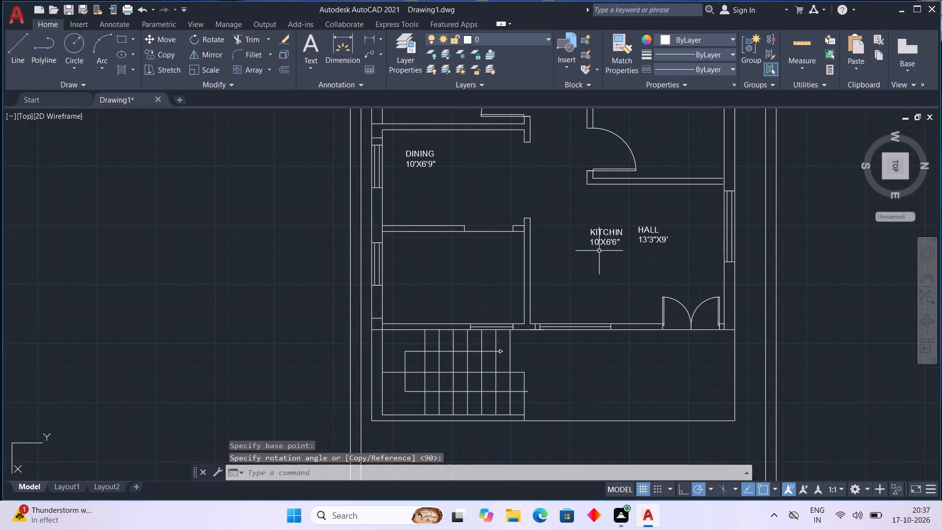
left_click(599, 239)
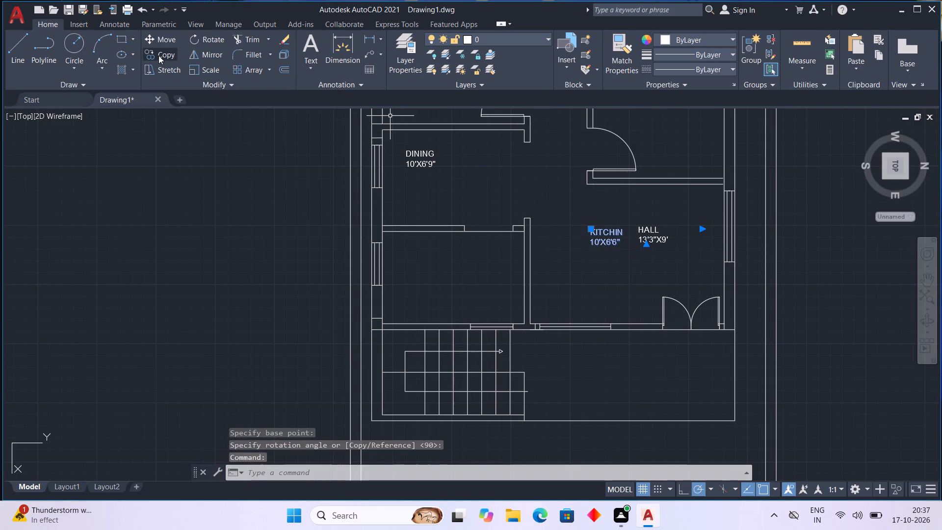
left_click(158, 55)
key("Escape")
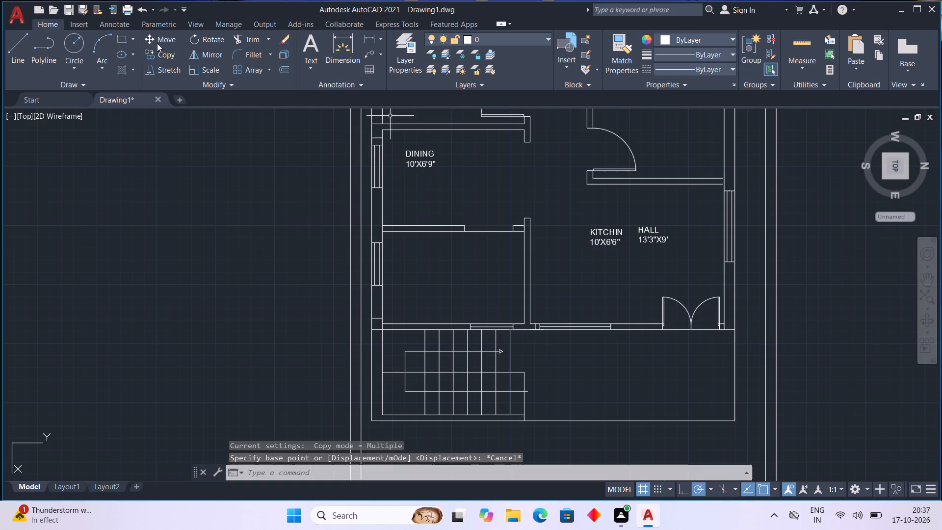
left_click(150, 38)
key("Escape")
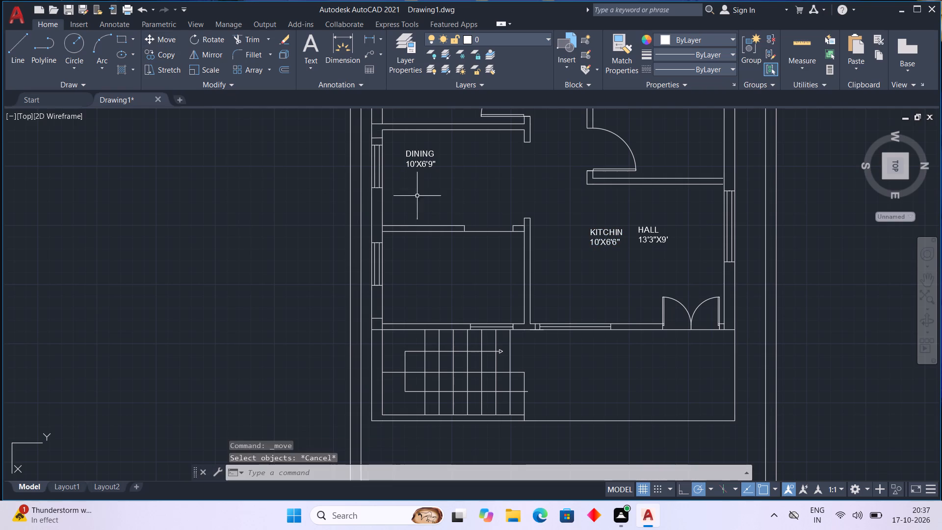
Move the kitchen label from the hall into the kitchen, the room below the dining room.
left_click(609, 234)
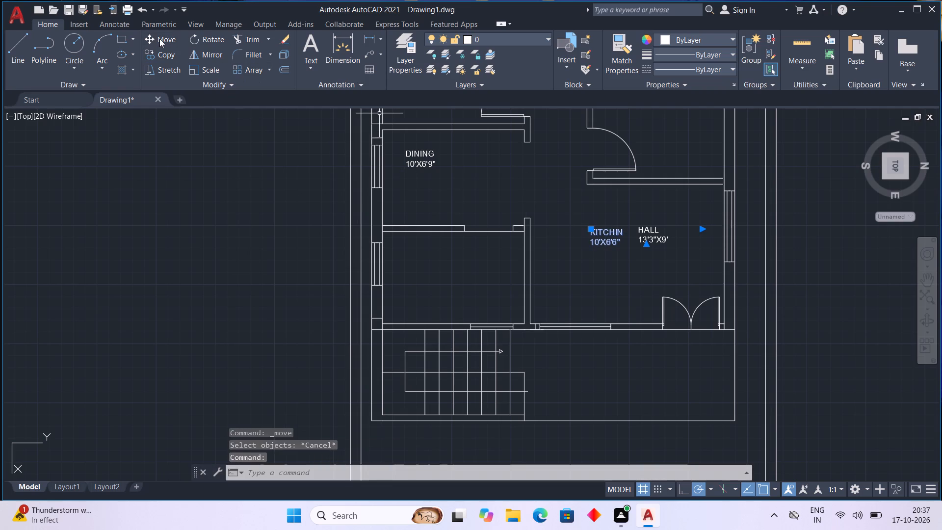
left_click(159, 39)
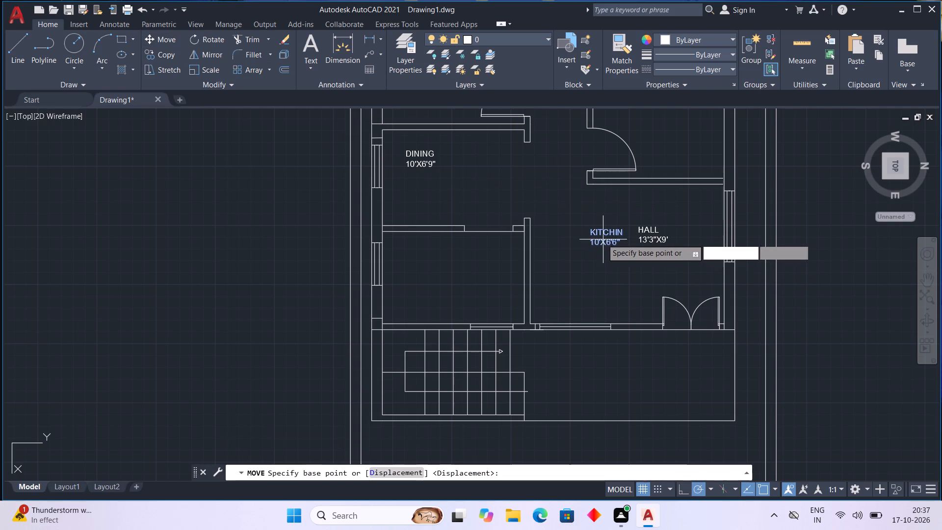
left_click_drag(601, 238, 415, 265)
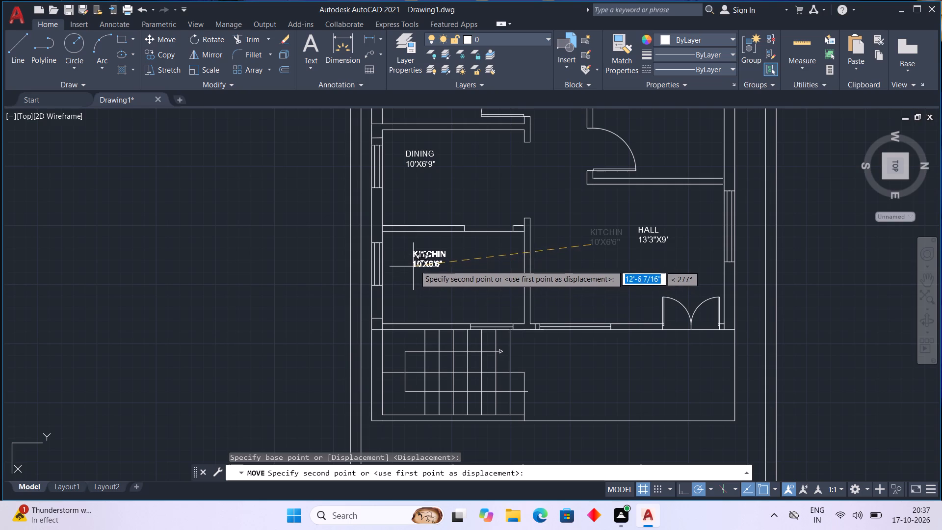
left_click_drag(415, 265, 423, 263)
left_click(423, 263)
key("Escape")
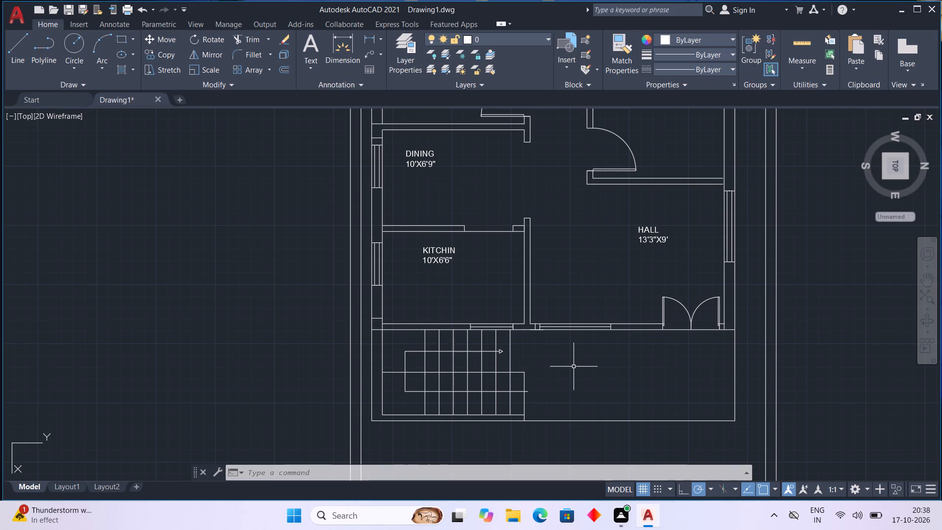
Define a multiline text box from the dining room's open side across to outside the plan, beyond the hall.
left_click(310, 47)
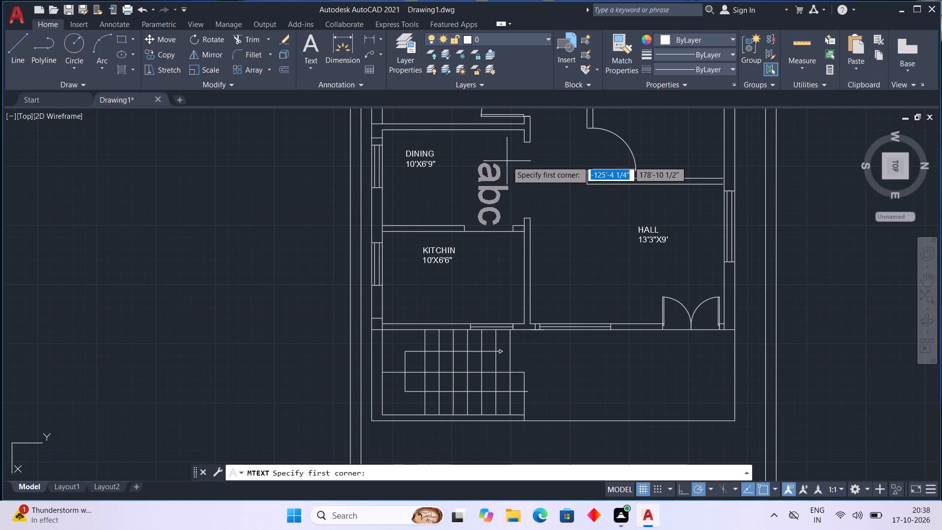
left_click_drag(509, 166, 605, 206)
left_click(857, 224)
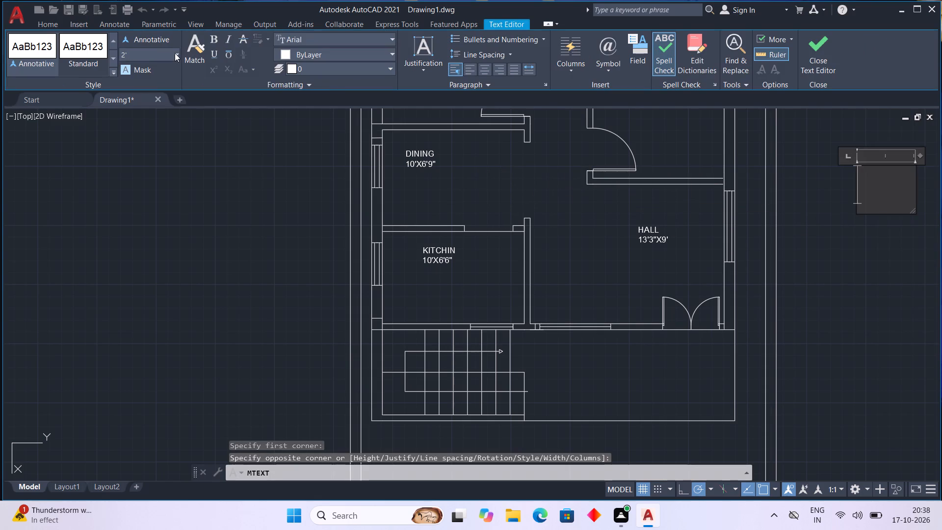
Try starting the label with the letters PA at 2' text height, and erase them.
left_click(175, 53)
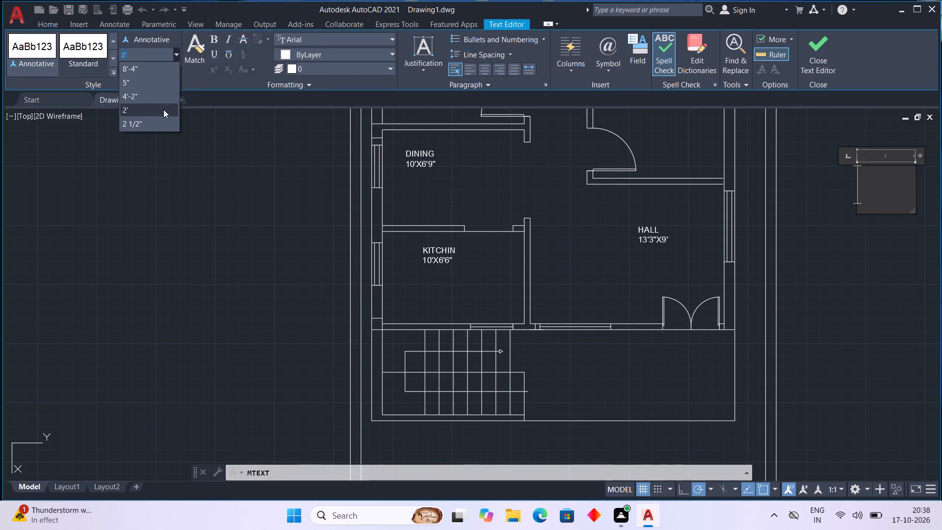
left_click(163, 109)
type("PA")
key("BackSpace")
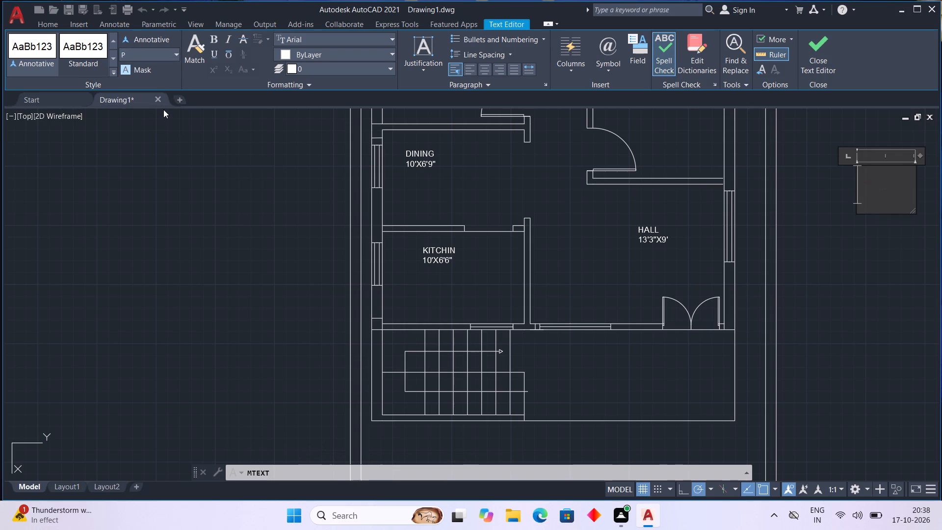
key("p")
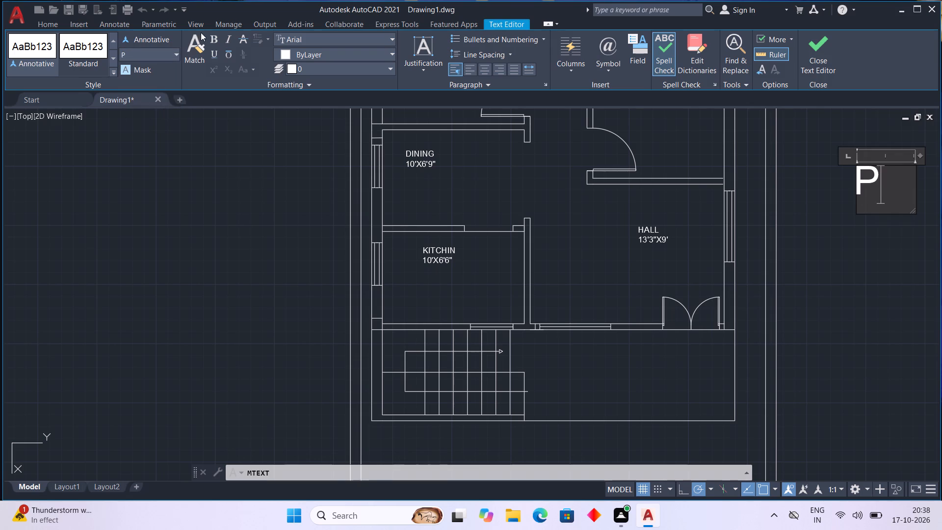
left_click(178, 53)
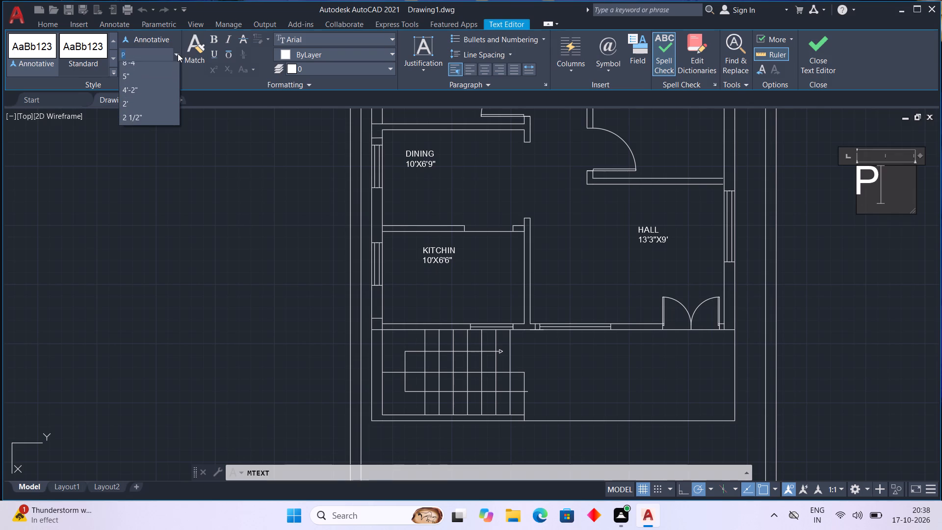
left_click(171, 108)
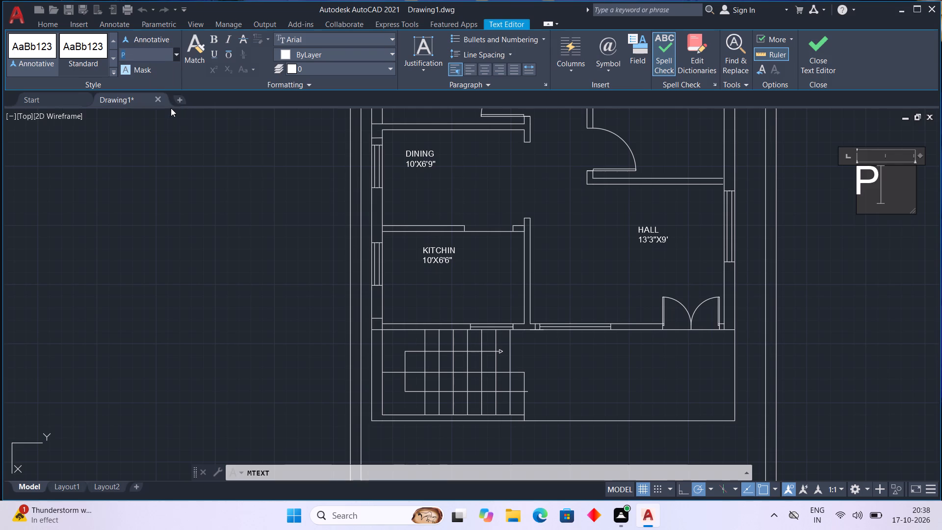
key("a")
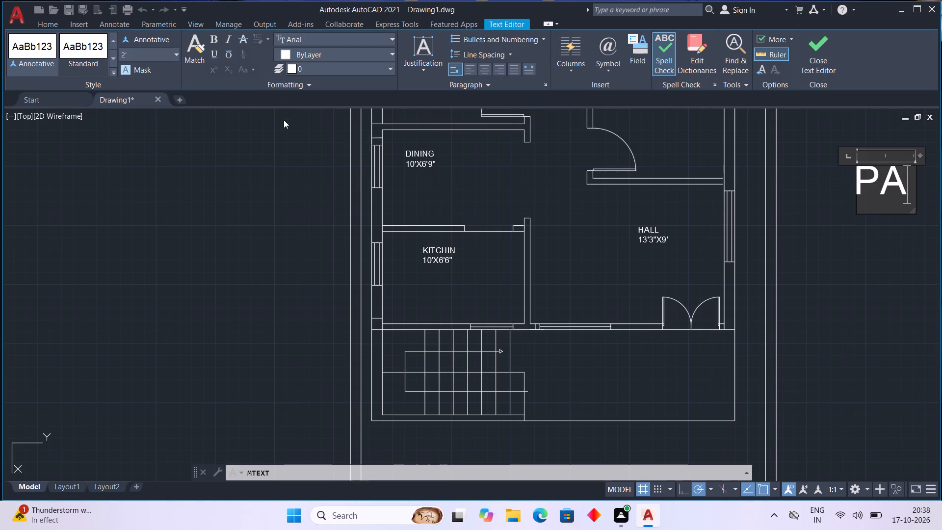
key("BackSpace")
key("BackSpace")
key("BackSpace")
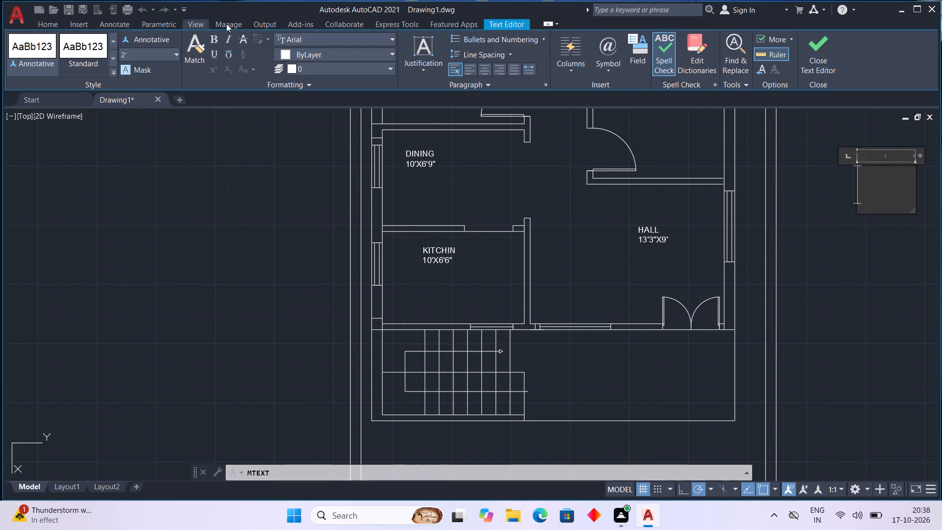
Write the label PASSAGE with 9'X4' on a second line, at 5" text height, and finish the text.
left_click(177, 54)
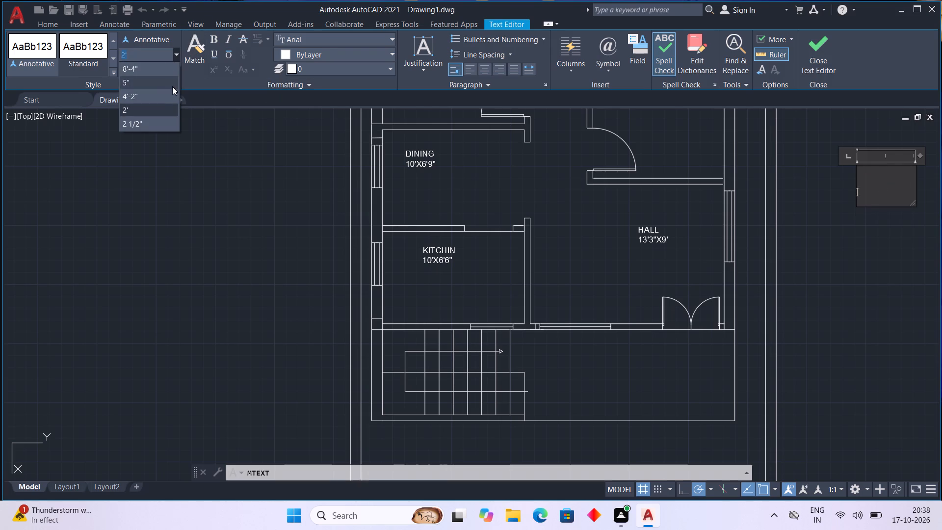
left_click(172, 86)
type("PA")
type("SS")
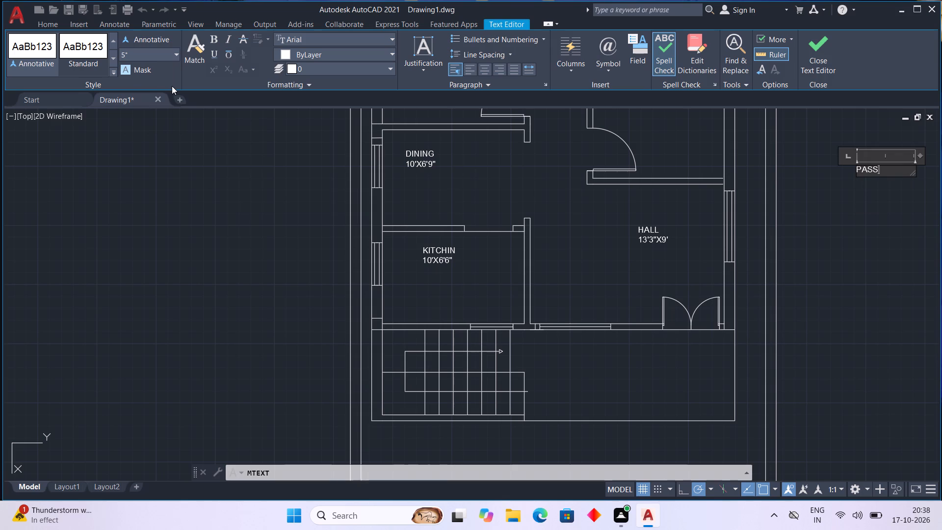
type("AGE")
key("Return")
type("9'")
key("x")
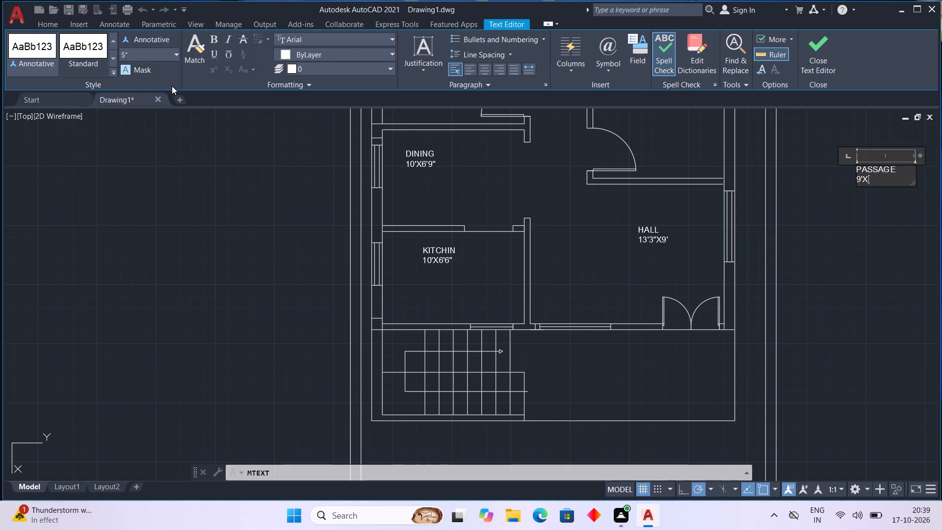
key("8")
key("shift+quotedbl")
key("BackSpace")
key("apostrophe")
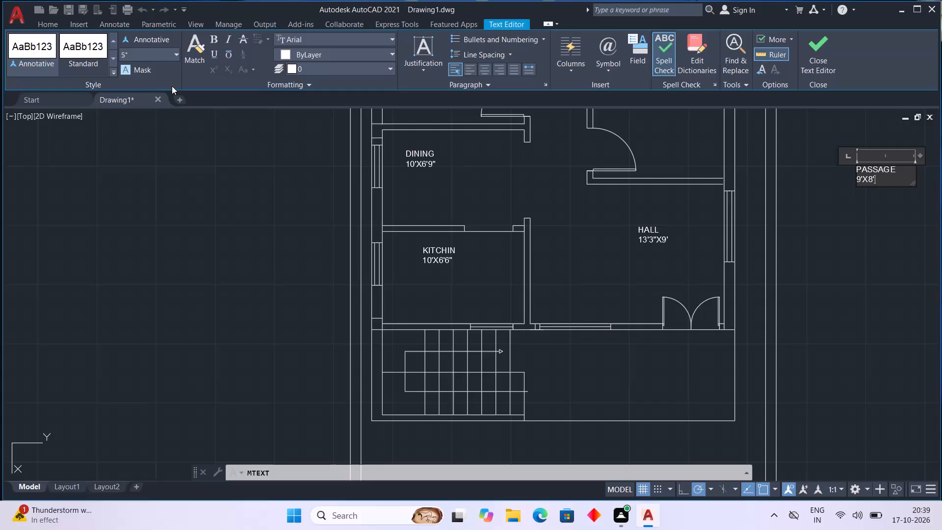
key("BackSpace")
key("BackSpace")
type("4'")
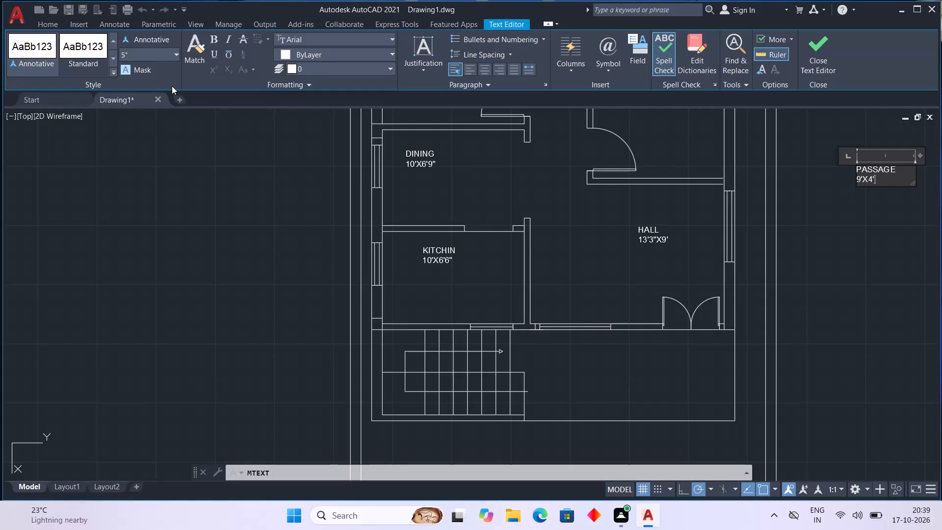
left_click(820, 218)
Move the PASSAGE label from outside the plan into the passage between the dining room and the kid's bedroom.
left_click(854, 183)
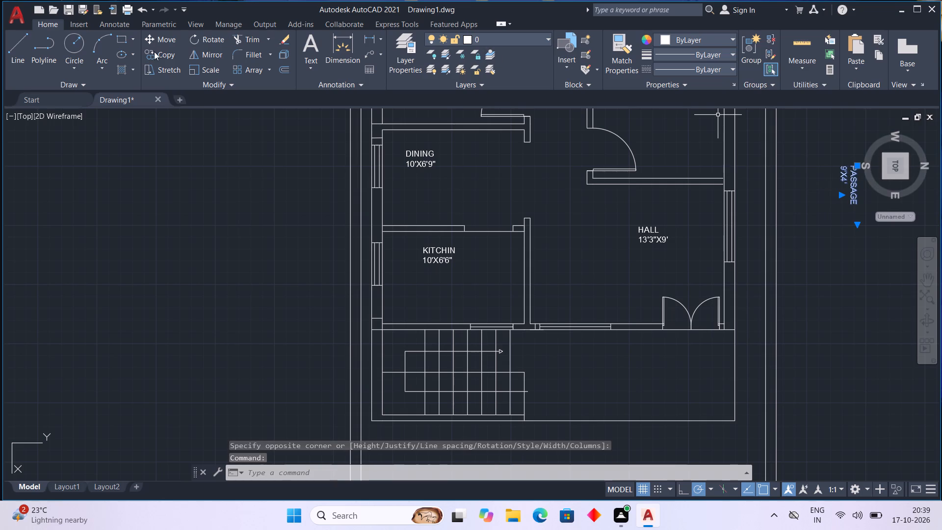
left_click(148, 39)
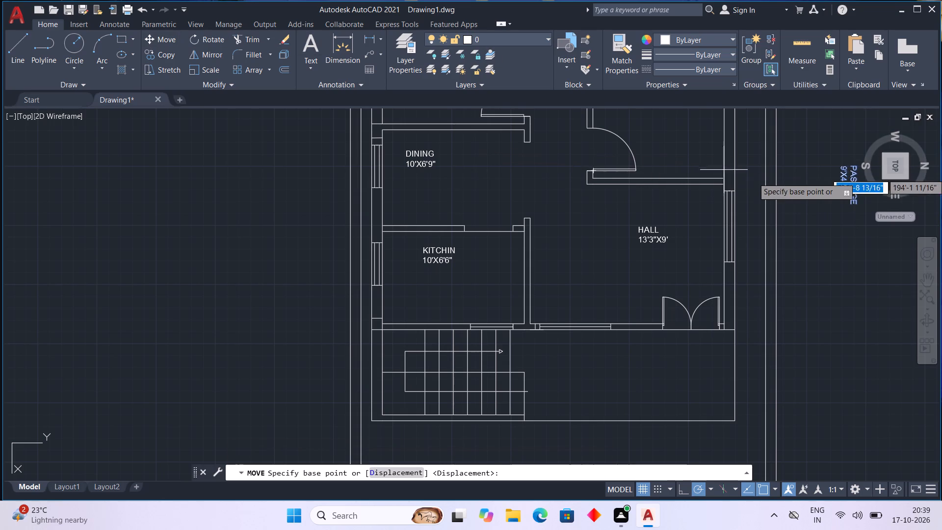
left_click_drag(853, 177, 715, 176)
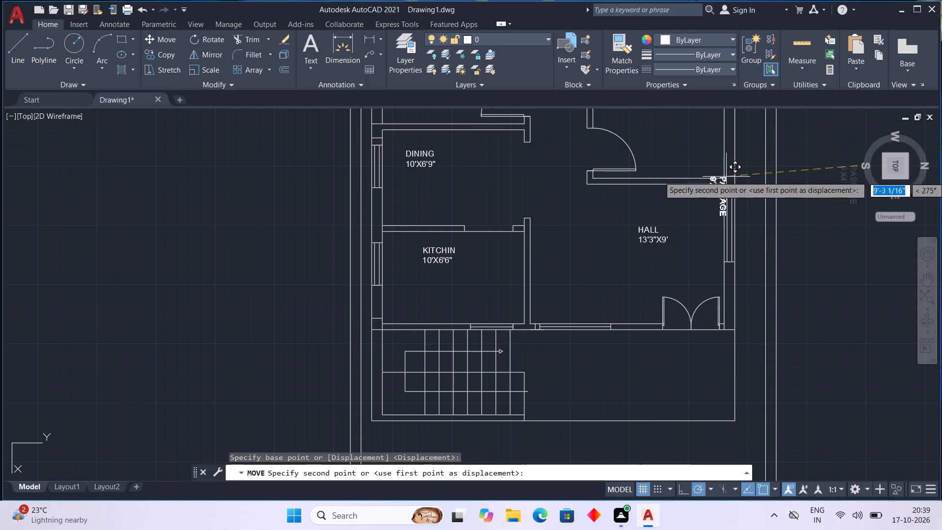
left_click_drag(715, 176, 554, 90)
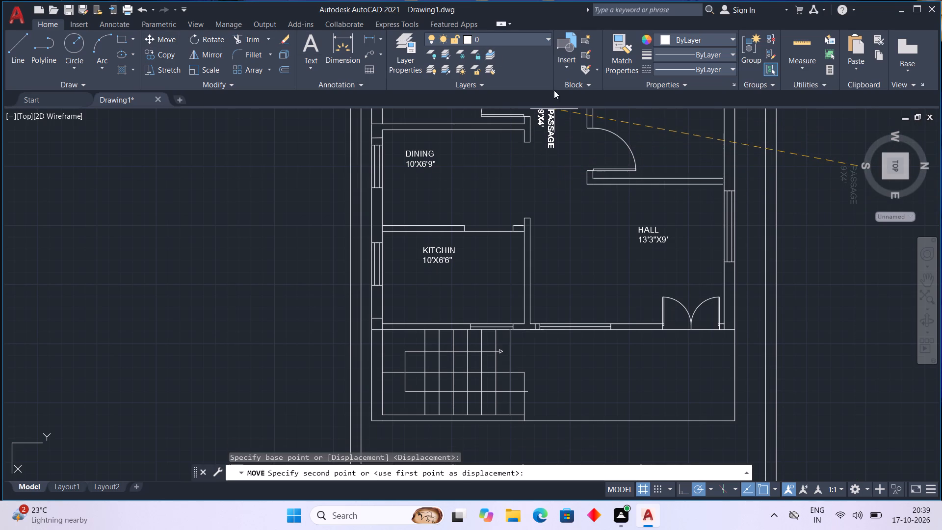
left_click_drag(554, 90, 560, 114)
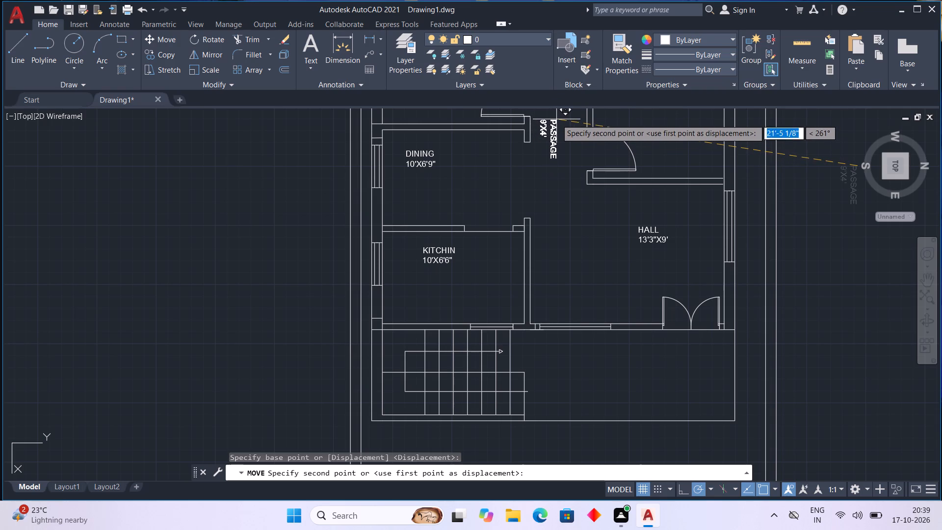
left_click(556, 119)
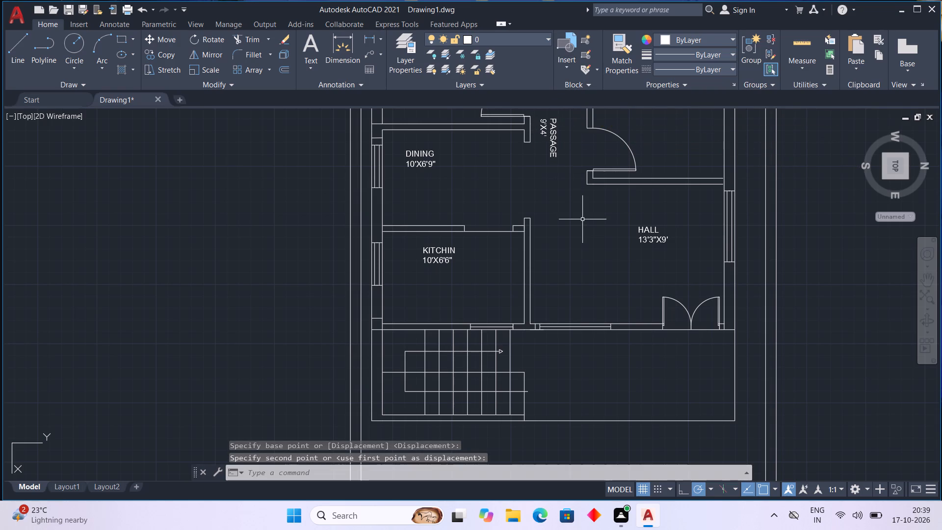
Nudge the PASSAGE label slightly up along the passage, away from the hall, and deselect it.
scroll(584, 219, "down", 3)
scroll(588, 200, "up", 3)
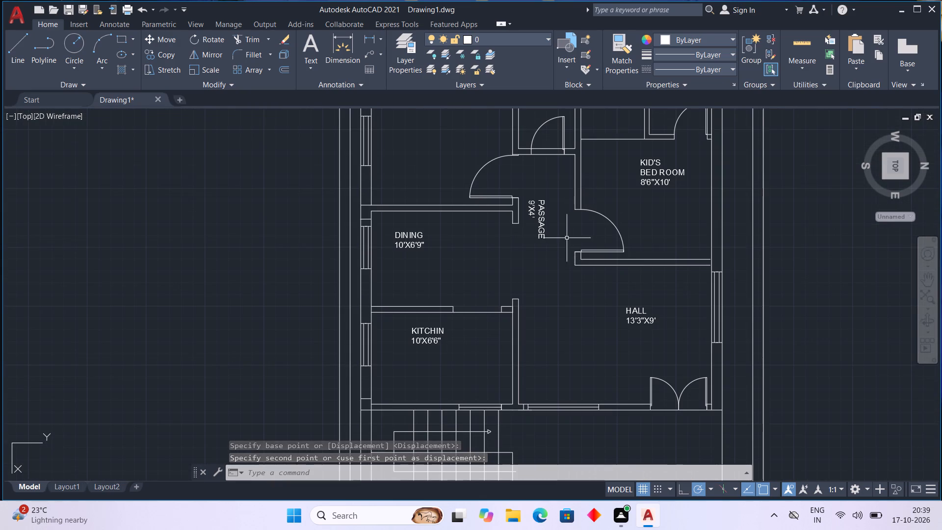
left_click(540, 219)
key("ctrl+Up")
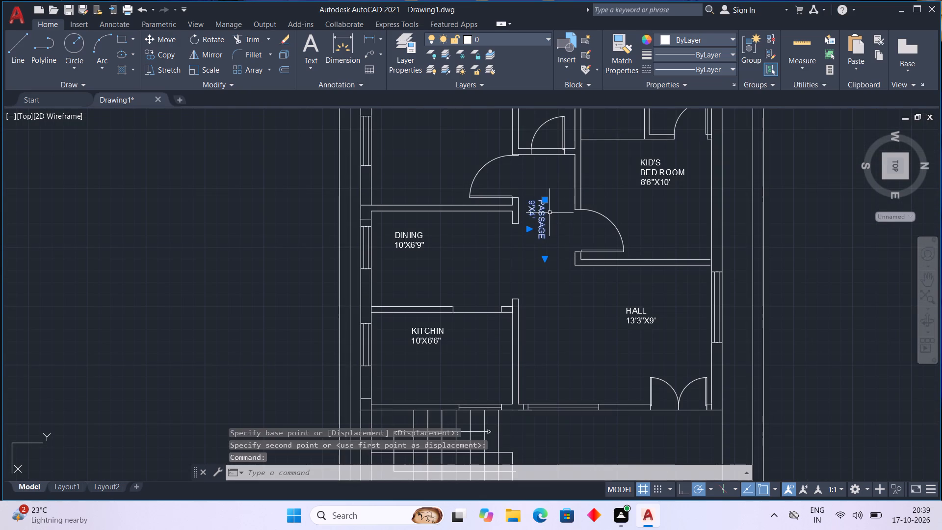
key("ctrl+Up")
key("ctrl+Up")
key("ctrl+Up")
key("ctrl+Up")
key("ctrl+Up")
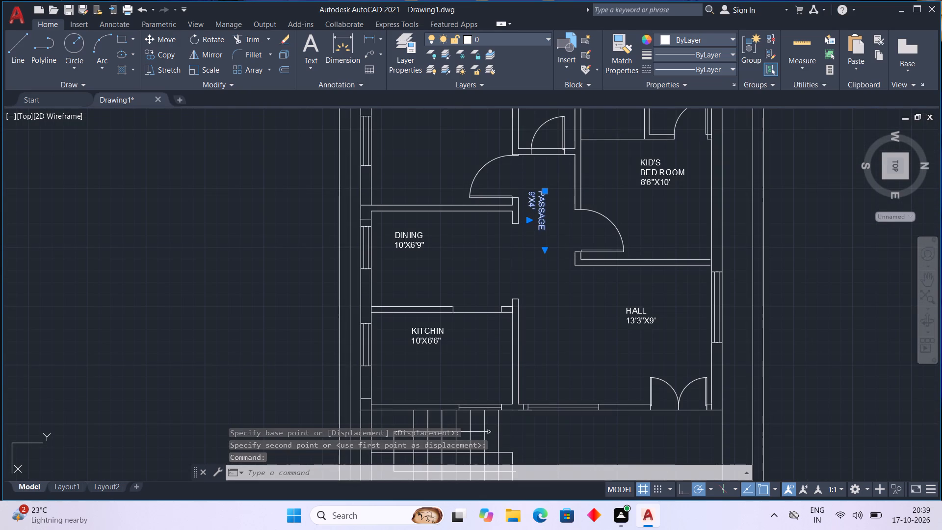
key("ctrl+Down")
key("ctrl+Down")
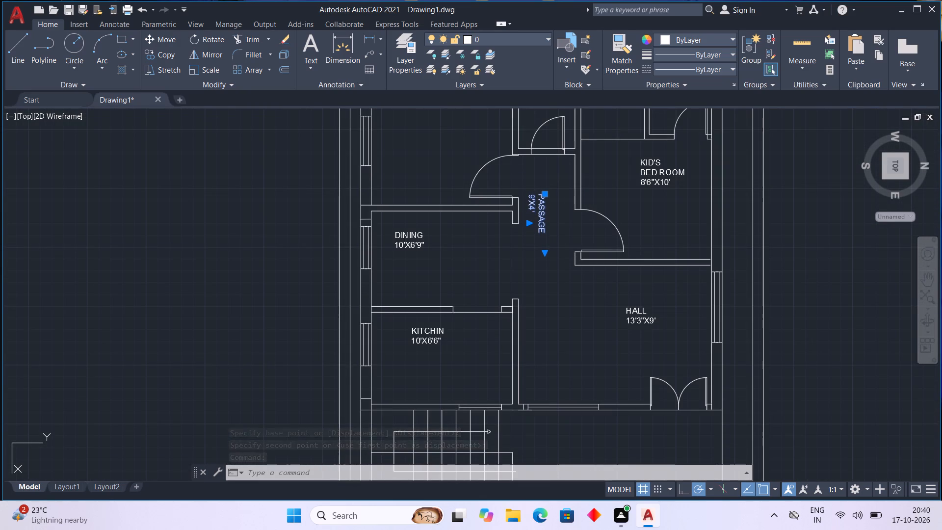
key("Escape")
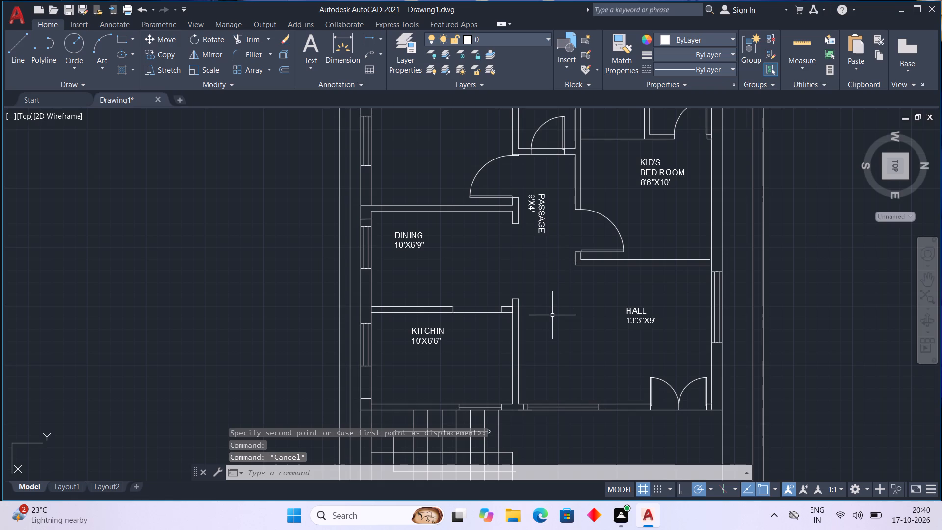
scroll(533, 237, "down", 1)
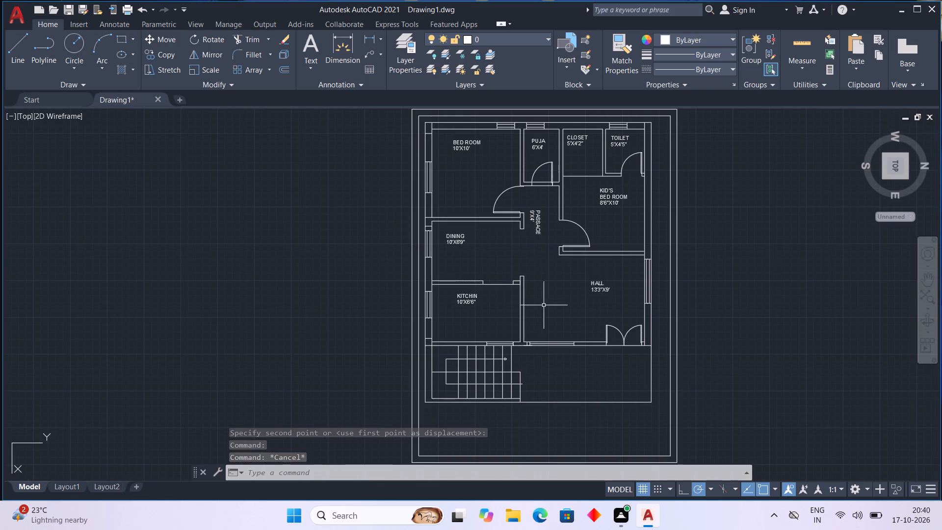
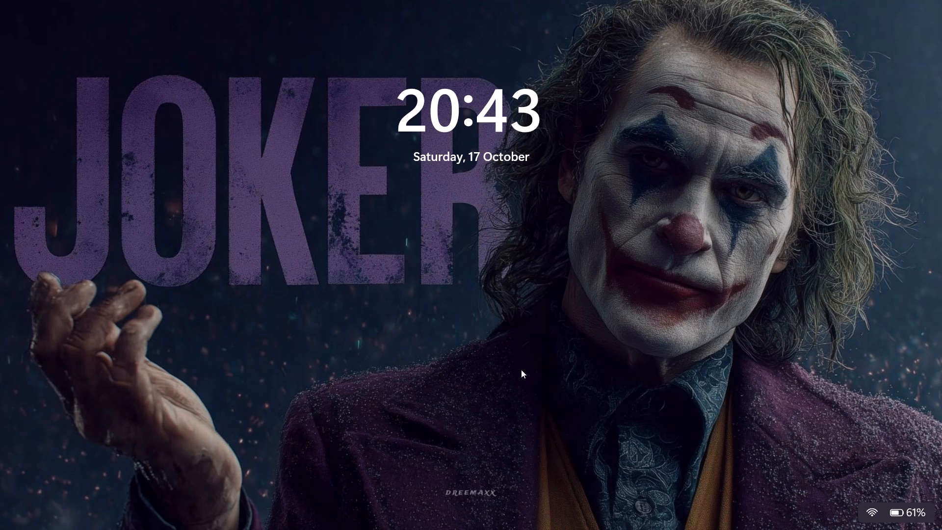
Dismiss the lock screen and return to the floor plan drawing.
key("space")
left_click(524, 286)
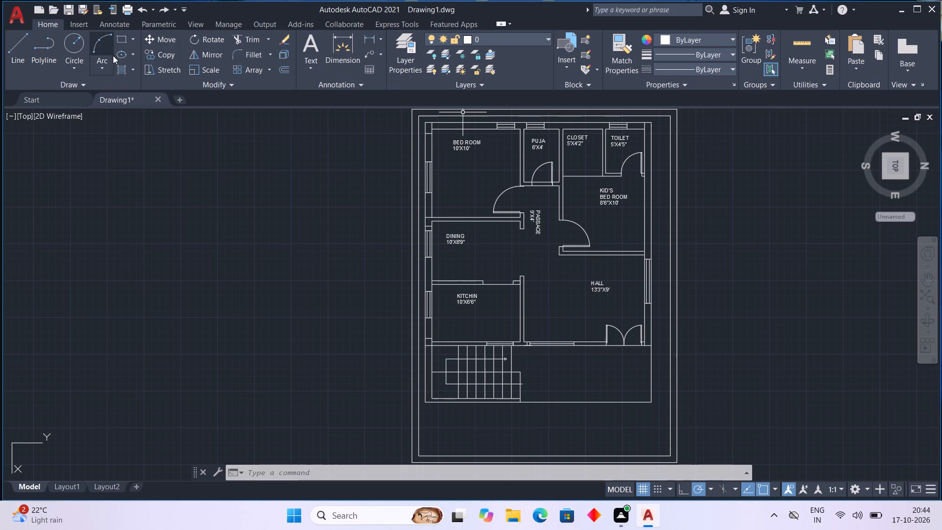
Write PARKING as new multiline text outside the plan, level with the parking area, at 5" text height.
left_click(301, 43)
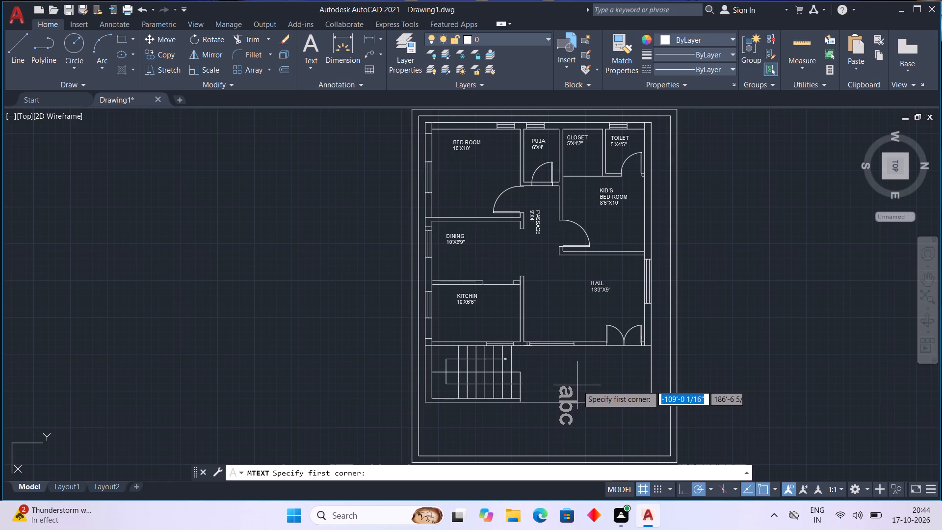
left_click(546, 361)
left_click(778, 377)
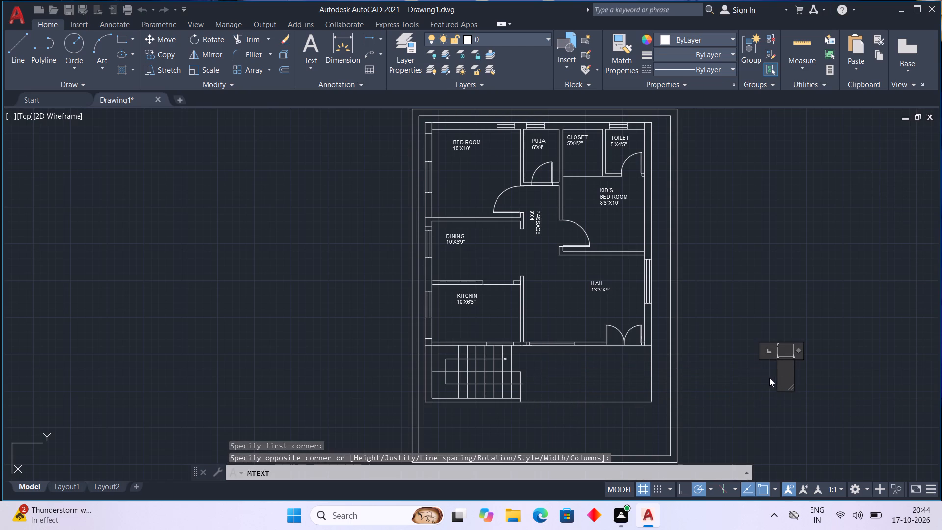
key("p")
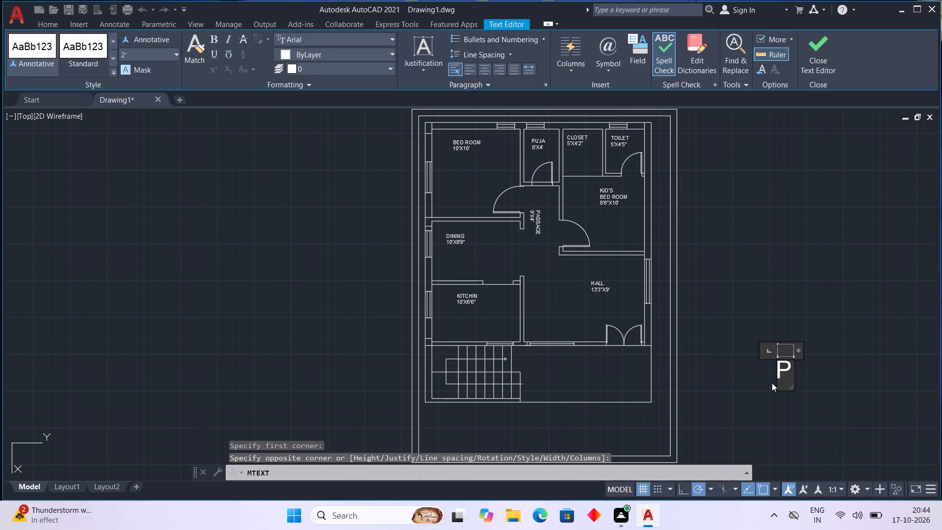
key("BackSpace")
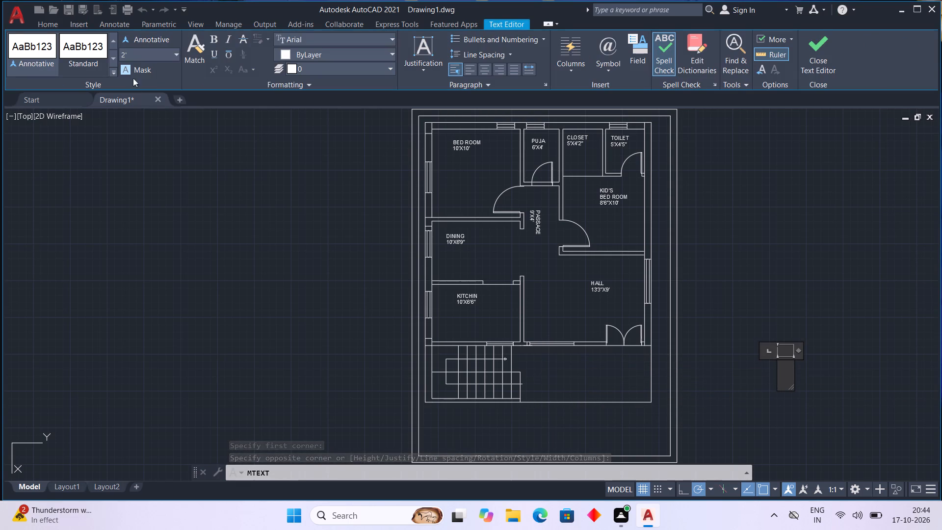
left_click(179, 52)
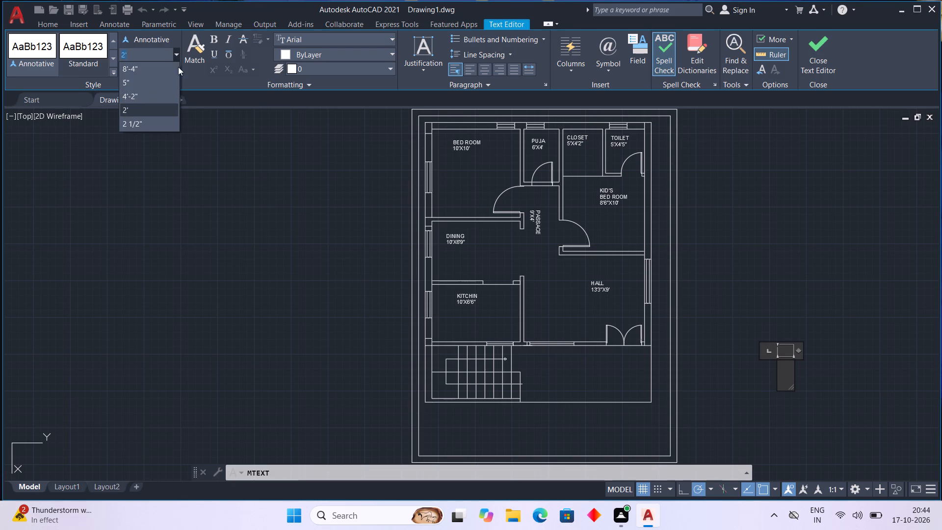
left_click(177, 83)
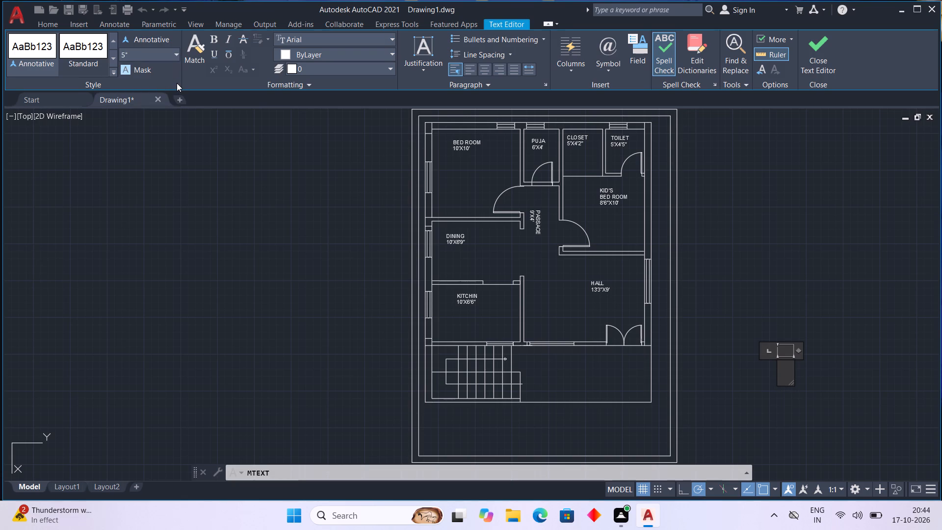
key("p")
left_click(181, 56)
left_click(176, 53)
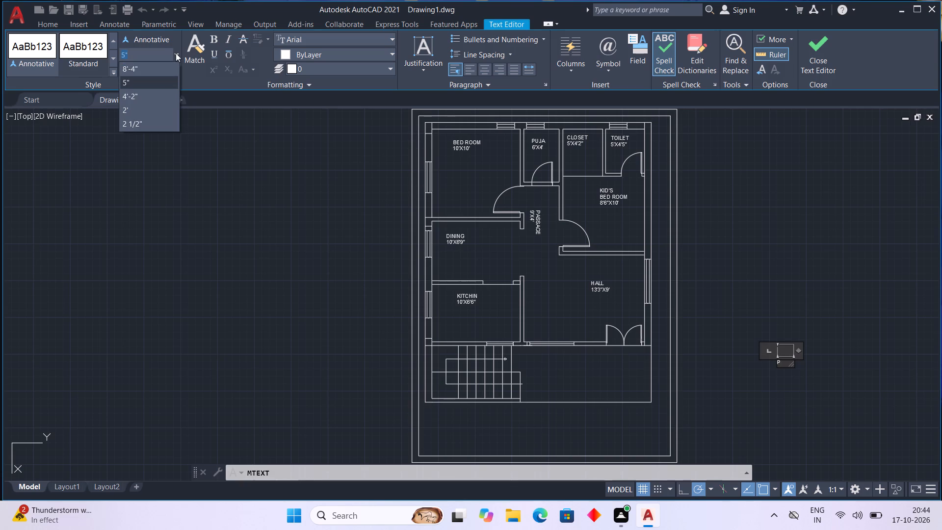
left_click(165, 71)
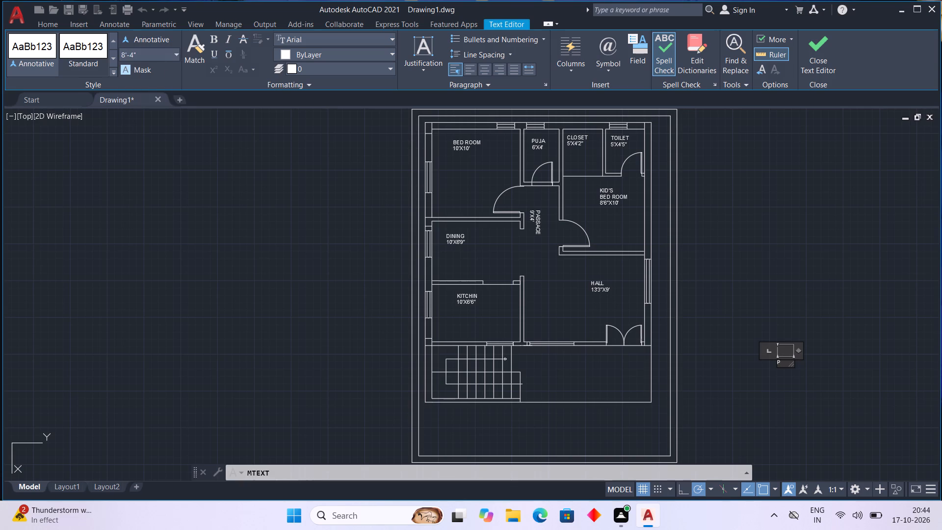
left_click(175, 57)
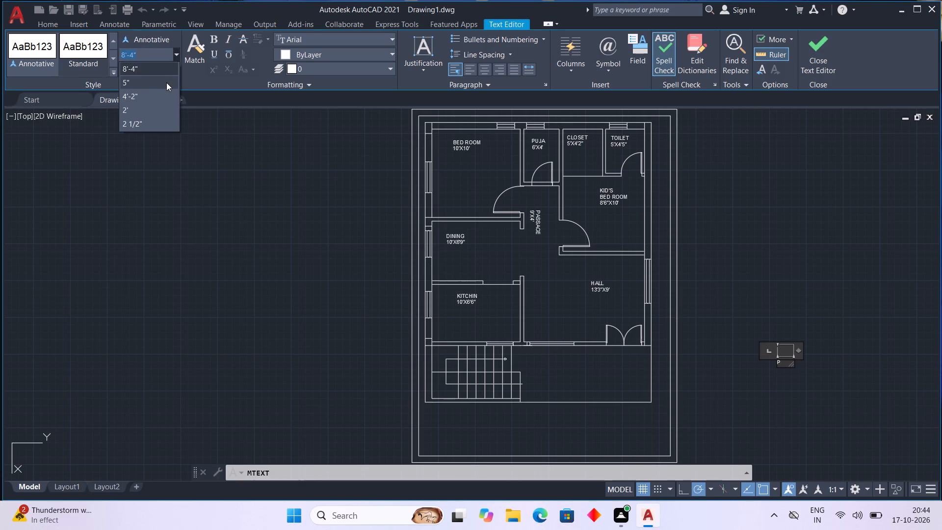
left_click(166, 82)
key("a")
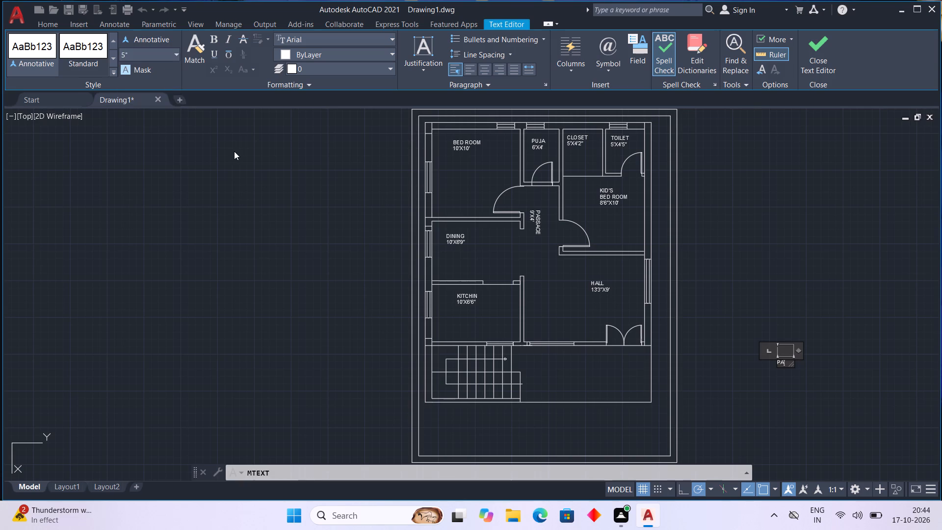
type("RKING")
Add 16'X11' on a second line below PARKING and finish the text.
key("Return")
type("16'")
type("X16'")
key("BackSpace")
key("BackSpace")
type("1'")
left_click(827, 401)
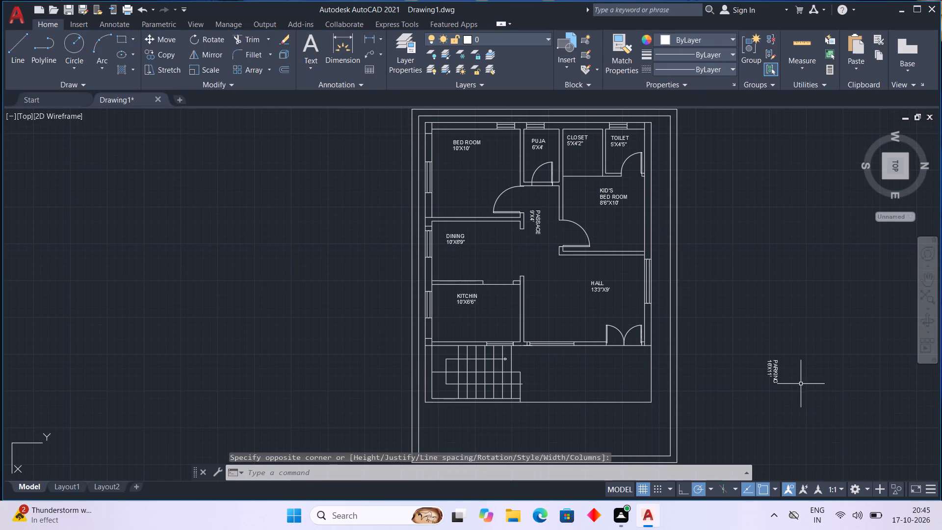
Move the PARKING label from outside the plan into the parking area beside the staircase.
left_click(778, 371)
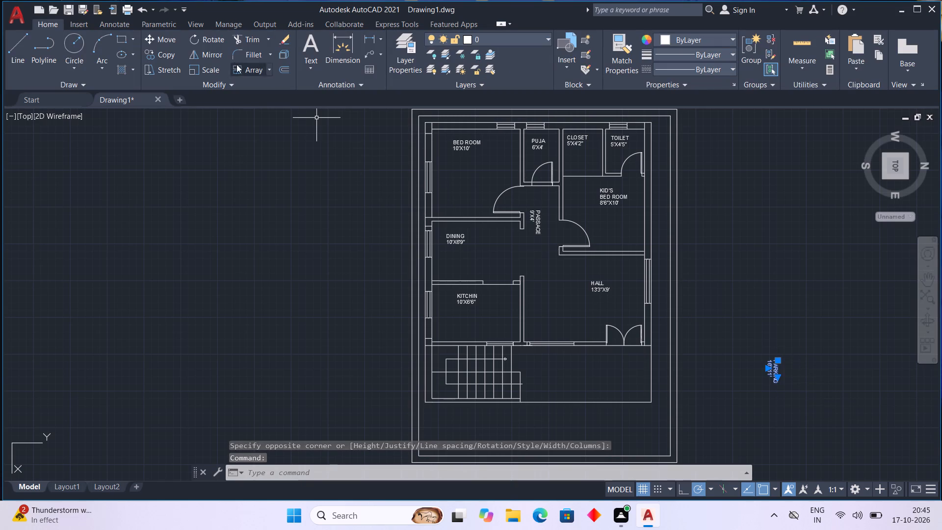
left_click(153, 43)
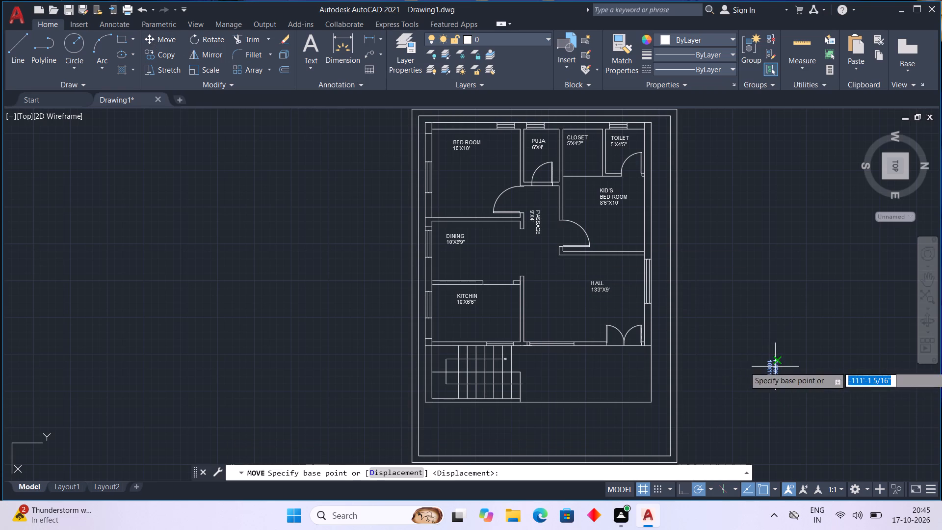
left_click(775, 367)
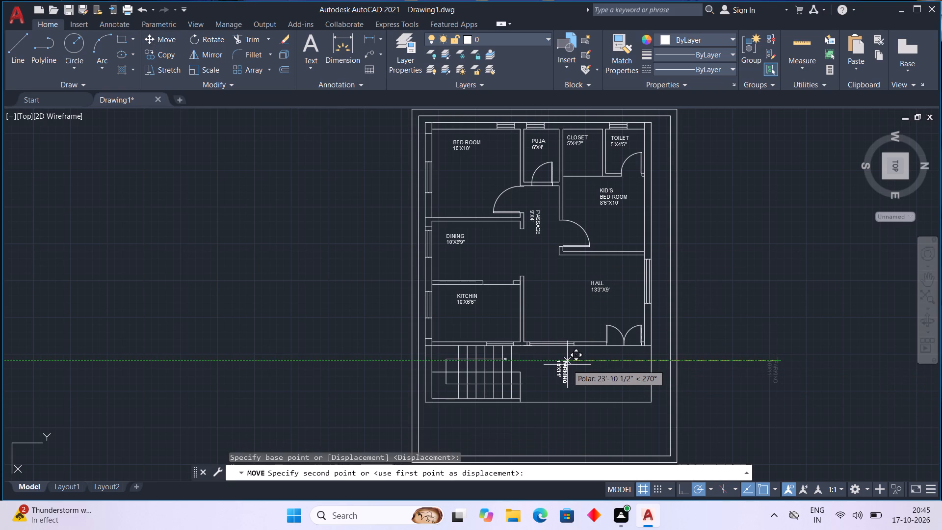
left_click(571, 365)
Rotate the PARKING label 90° so it reads horizontally like the other room labels.
left_click(563, 364)
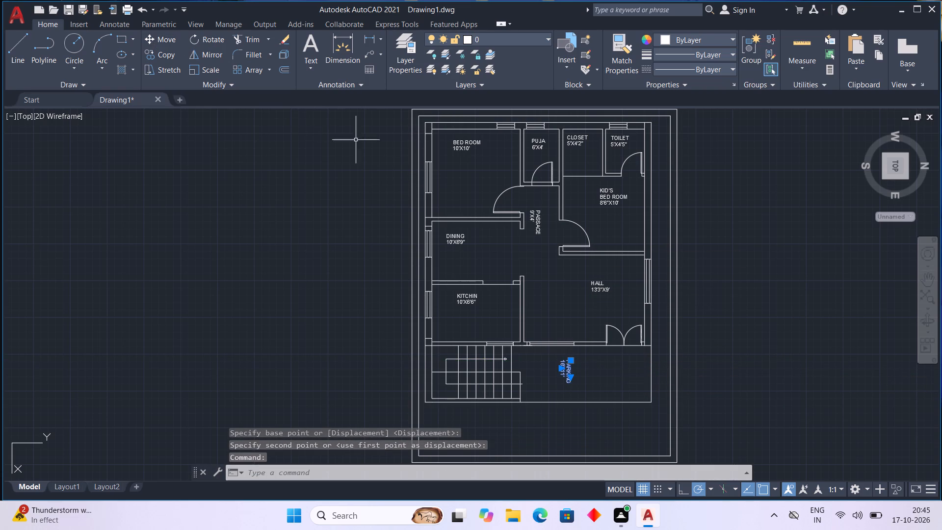
left_click(201, 40)
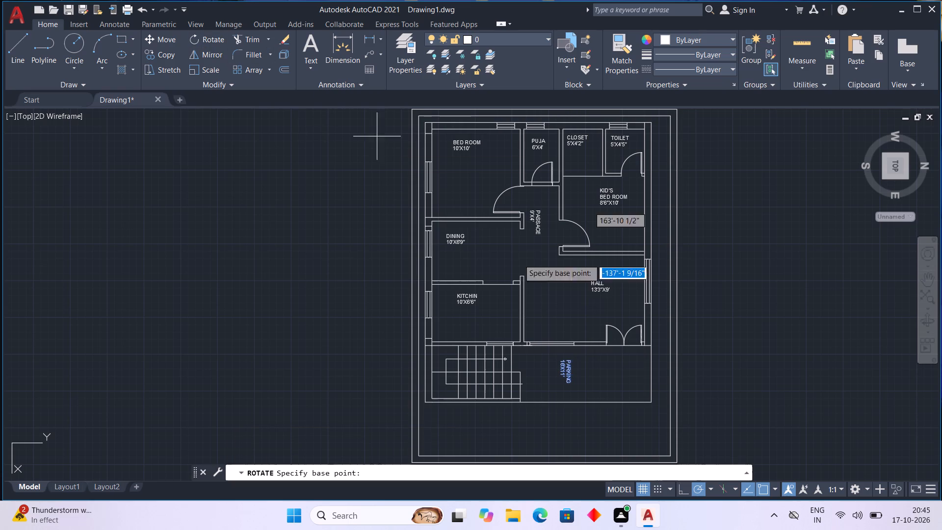
left_click(563, 366)
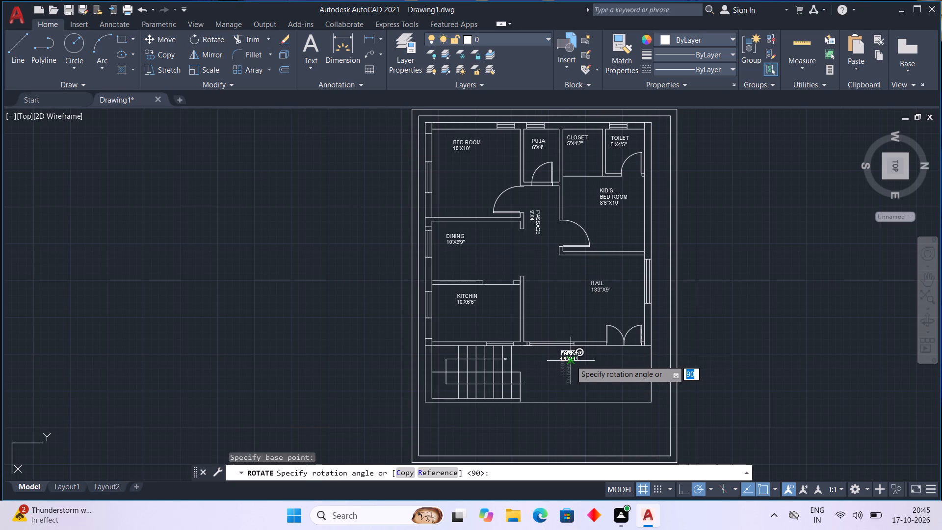
left_click(571, 360)
Nudge the PARKING label down and slightly right, away from the hall wall into the parking area, and deselect it.
left_click(576, 352)
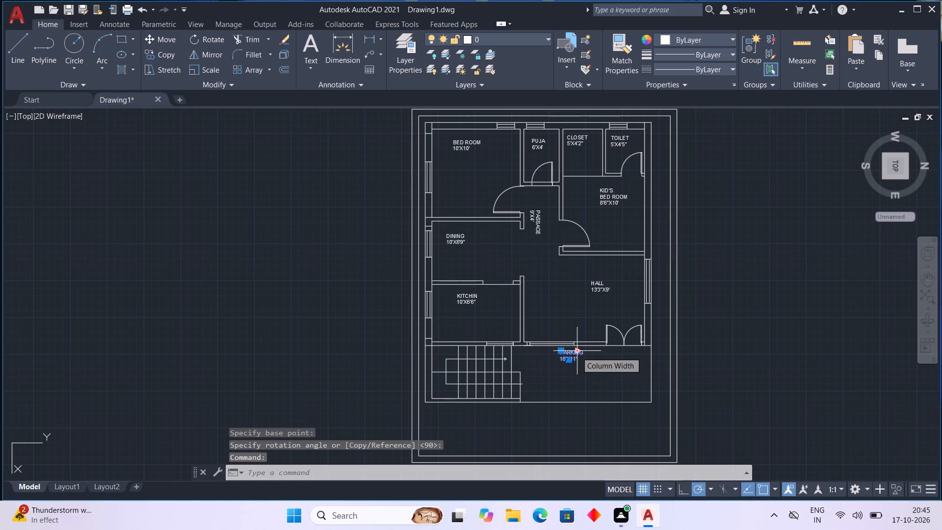
key("ctrl+Down")
key("ctrl+Down")
key("ctrl+Down")
key("ctrl+Down")
key("ctrl+Down")
key("ctrl+Down")
key("ctrl+Down")
key("ctrl+Down")
key("ctrl+Down")
key("ctrl+Down")
key("ctrl+Down")
key("ctrl+Right")
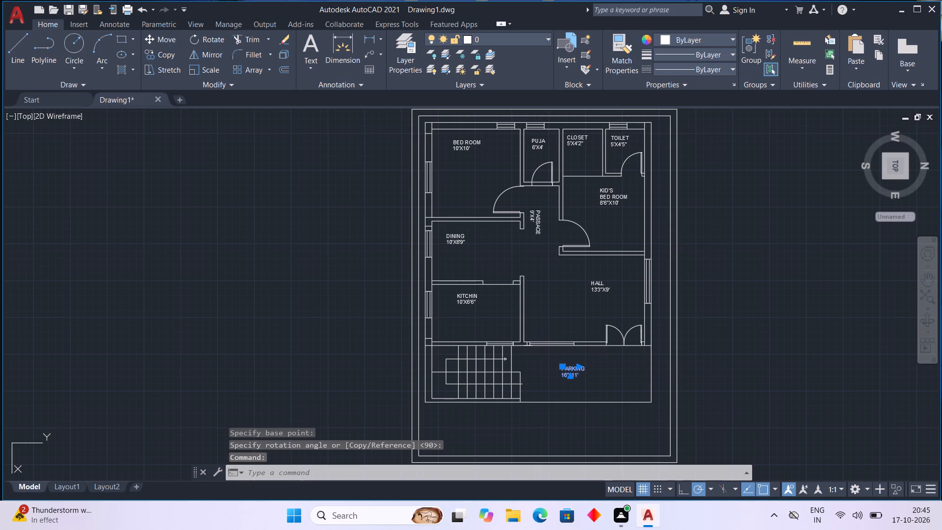
key("ctrl+Up")
key("ctrl+Right")
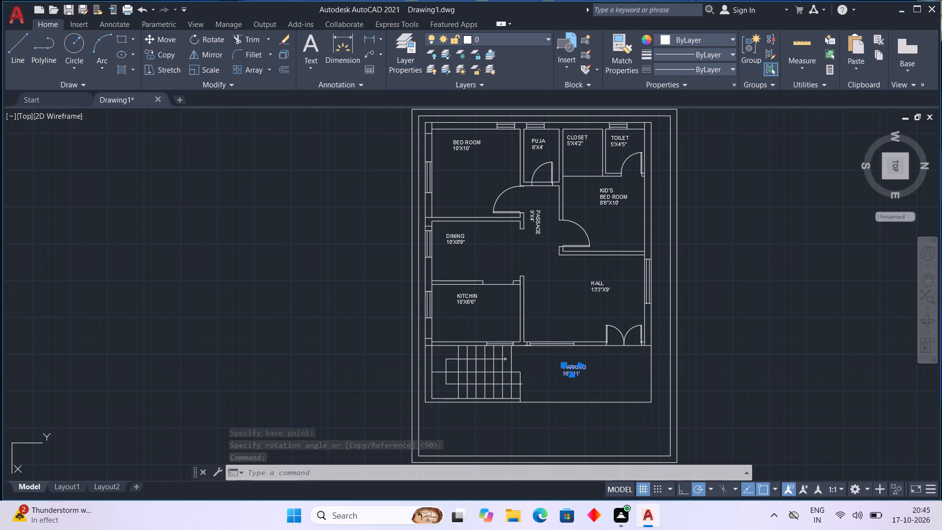
key("Escape")
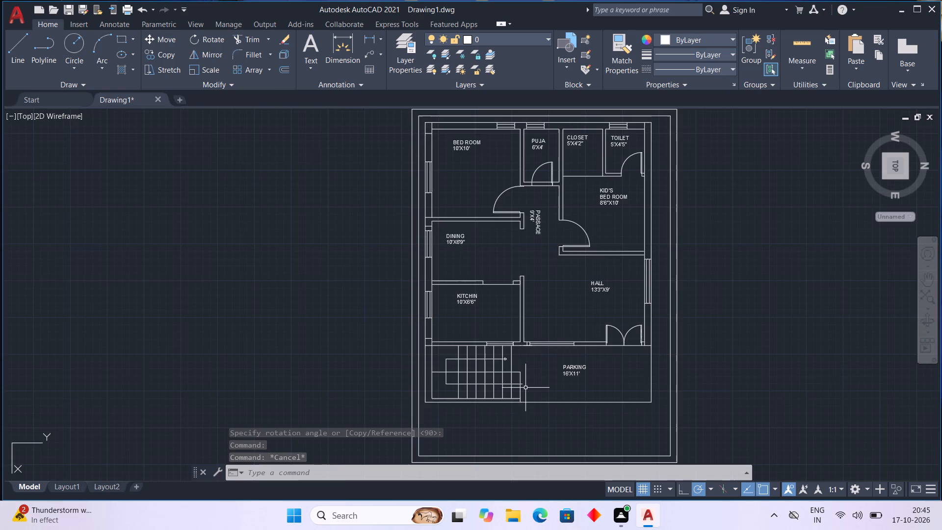
Write STARES as new multiline text at 5" text height, in the kitchen just above the staircase.
scroll(525, 388, "up", 1)
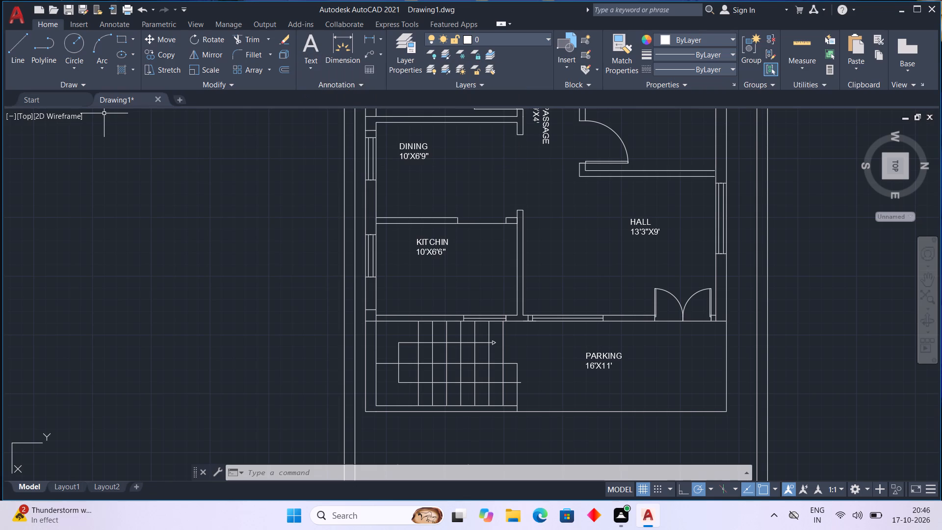
left_click(320, 49)
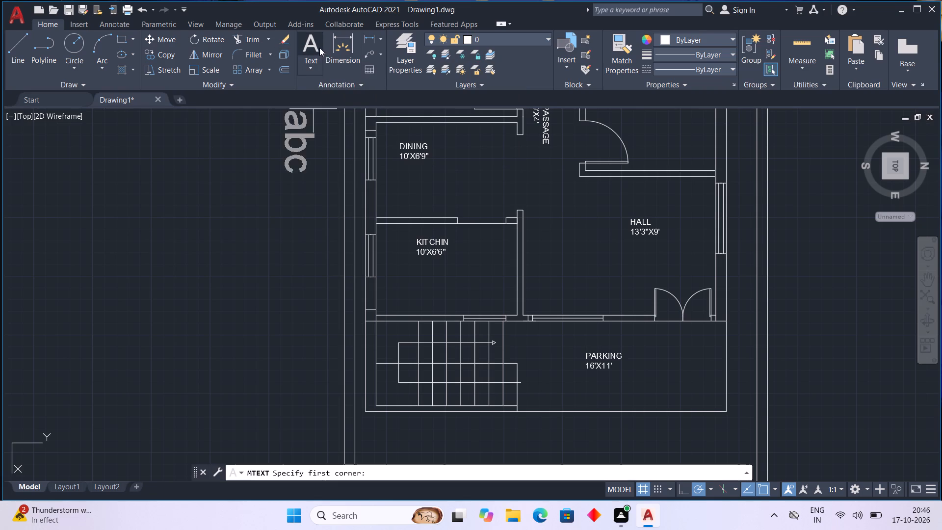
left_click(219, 286)
left_click(431, 340)
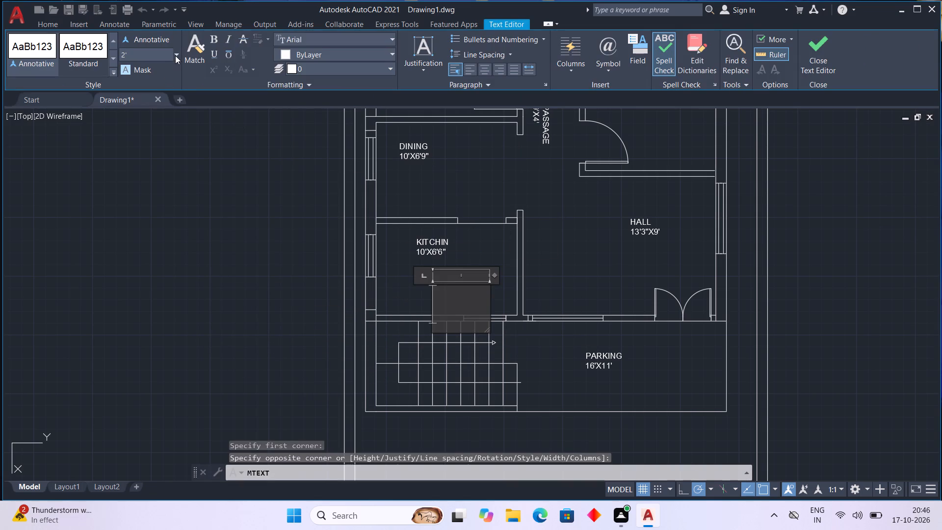
left_click(175, 55)
left_click(174, 80)
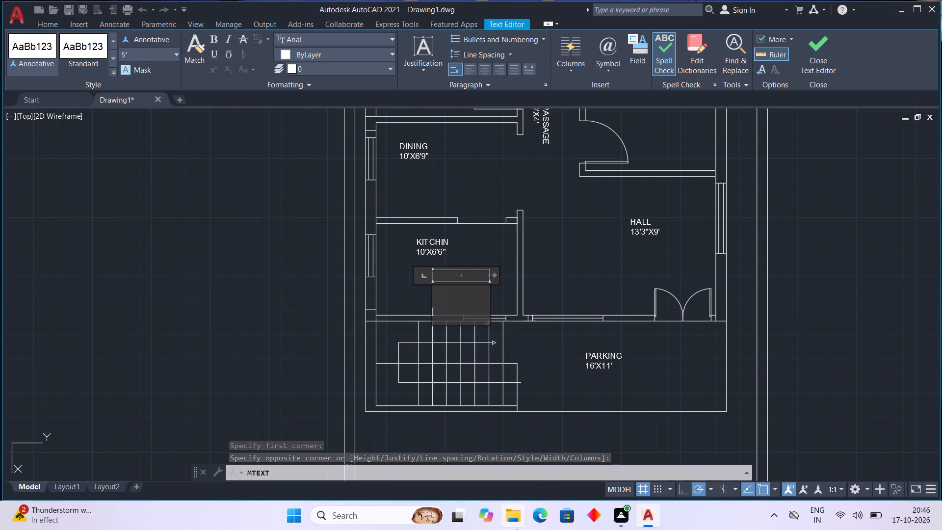
type("STARES")
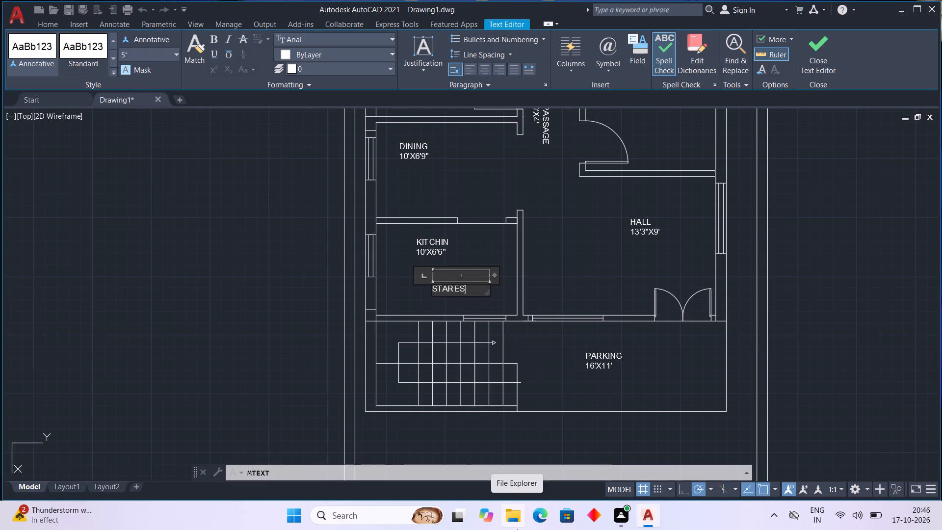
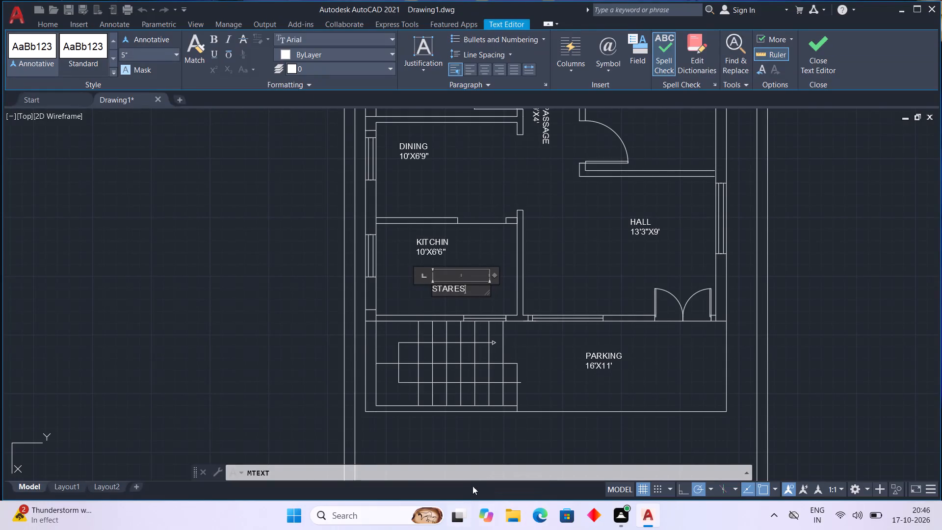
Correct the staircase label's text to STAIR, add 6'X5' on a second line, and finish the text.
key("BackSpace")
key("BackSpace")
key("BackSpace")
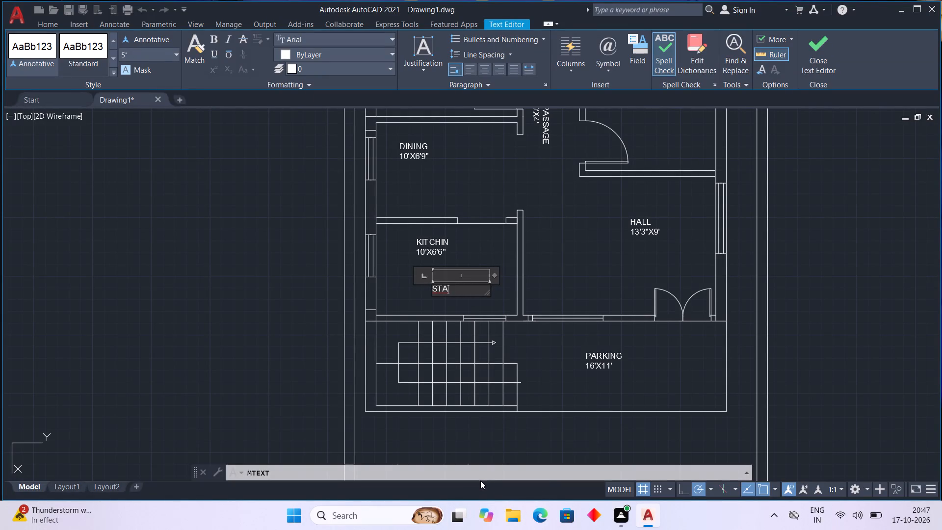
type("IR")
key("Return")
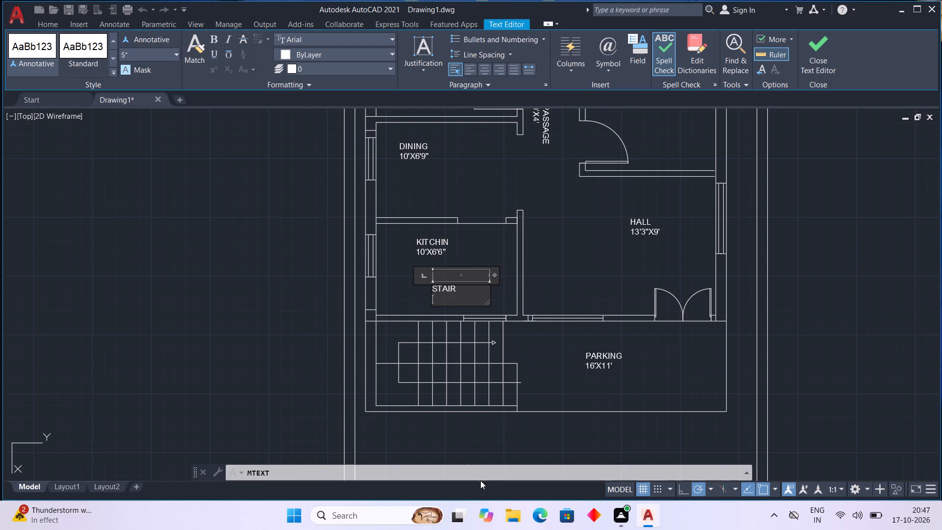
type("6'")
type("X5'")
left_click(546, 366)
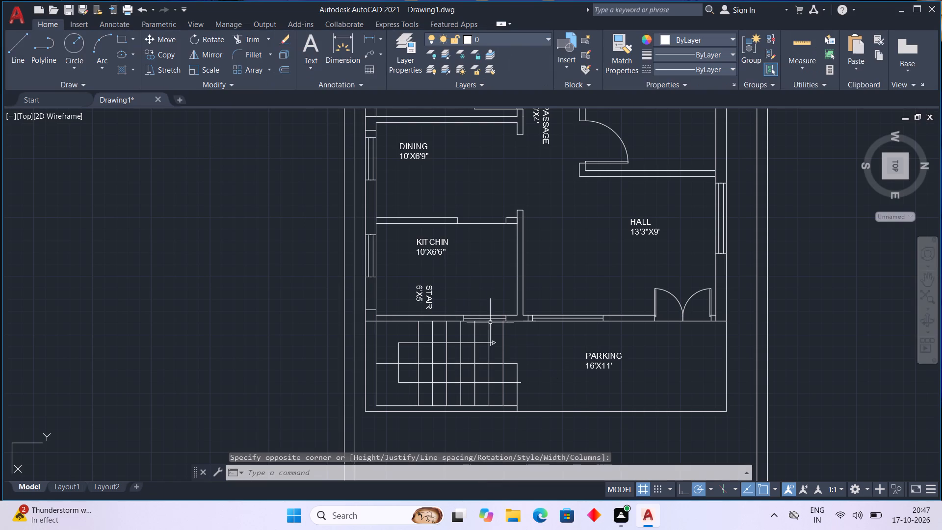
Rotate the STAIR 6'X5' label in the kitchen 90° so it reads horizontally.
left_click(421, 290)
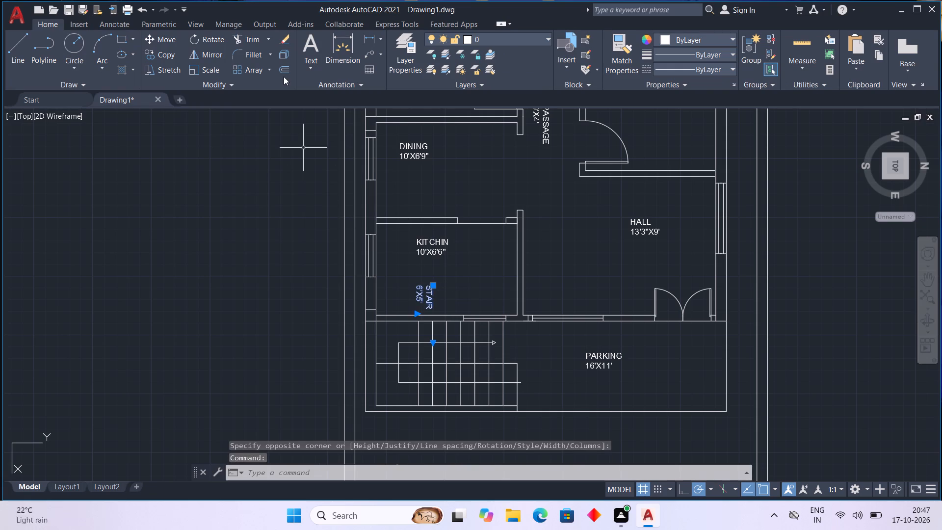
left_click(200, 36)
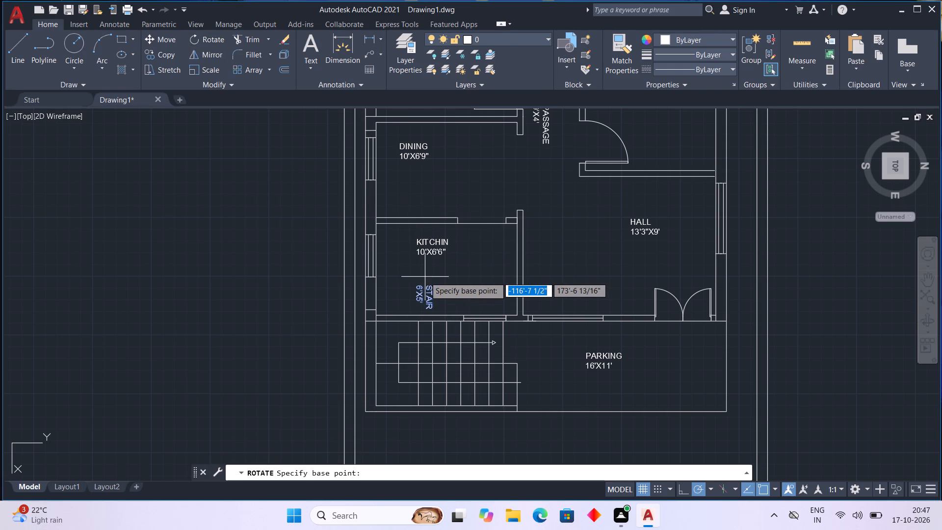
left_click(421, 289)
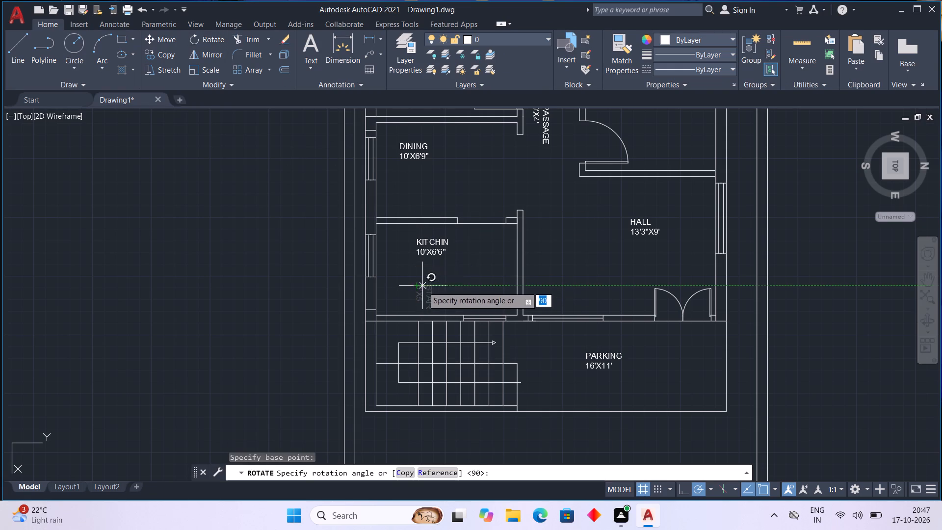
left_click_drag(424, 289, 425, 275)
left_click(425, 275)
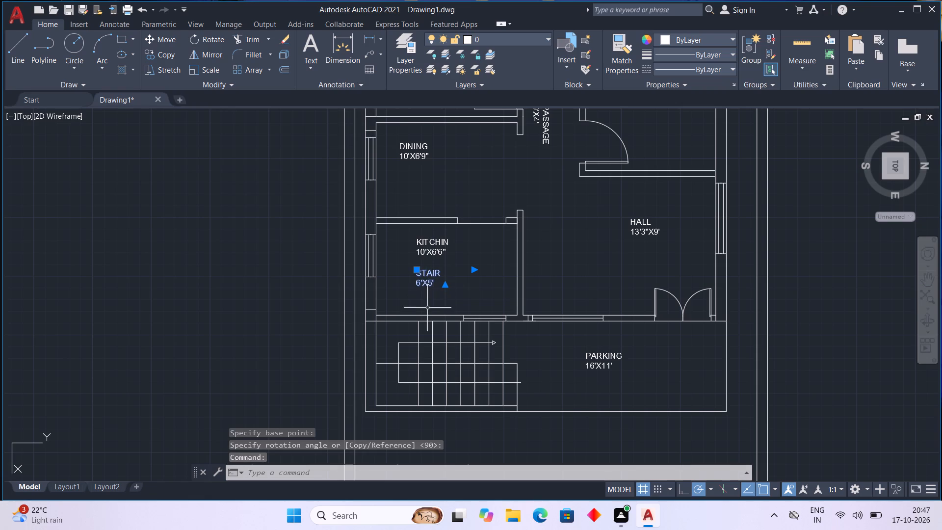
Rotate the STAIR label another 90° so it stands vertically, reading from bottom to top.
left_click(427, 280)
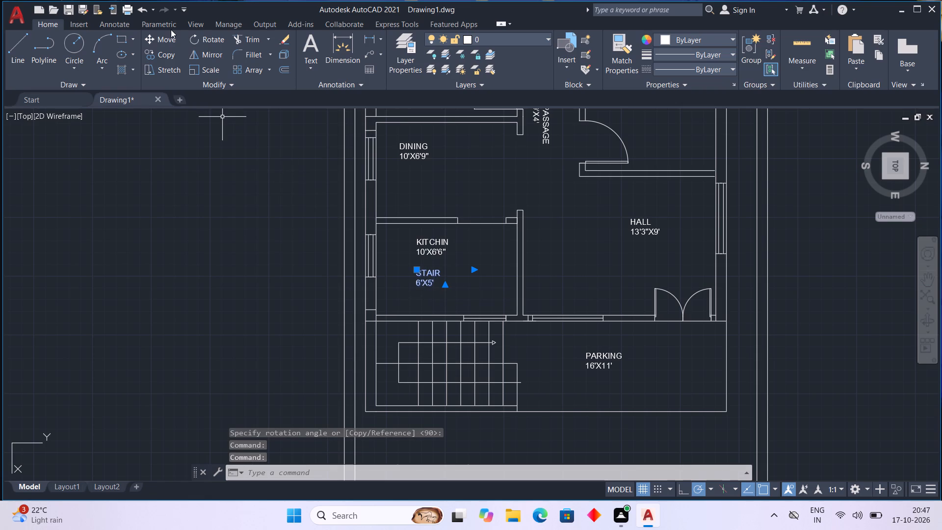
left_click(200, 38)
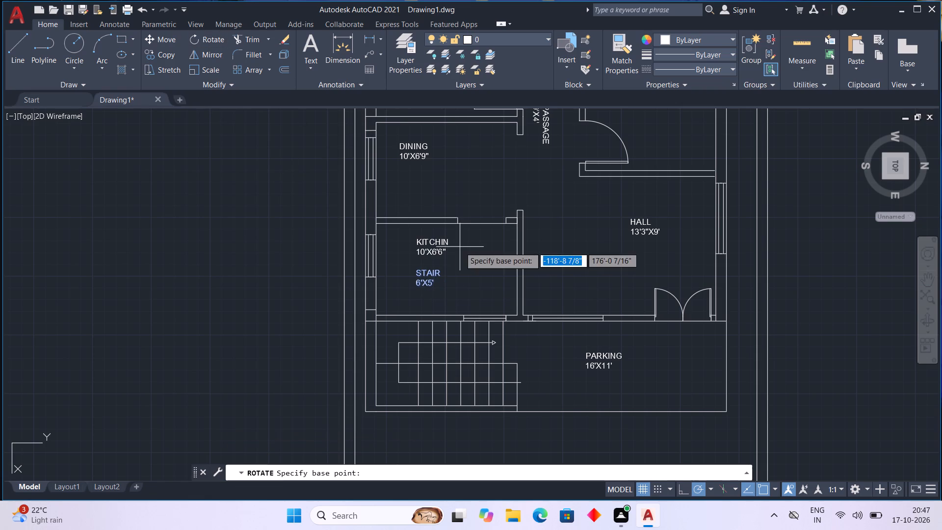
left_click_drag(422, 282, 422, 281)
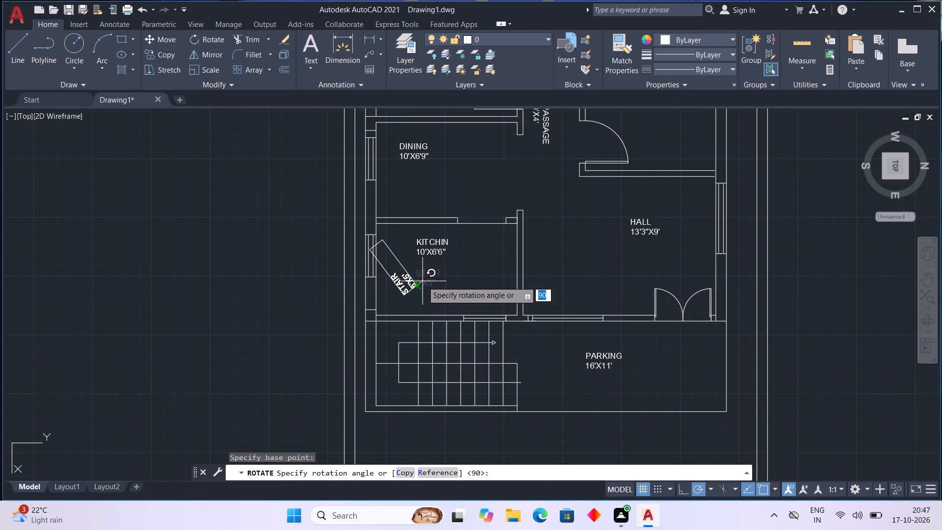
left_click_drag(422, 281, 426, 282)
left_click(426, 282)
Move the STAIR label straight down from the kitchen into the staircase area, over the start of the treads.
left_click(407, 274)
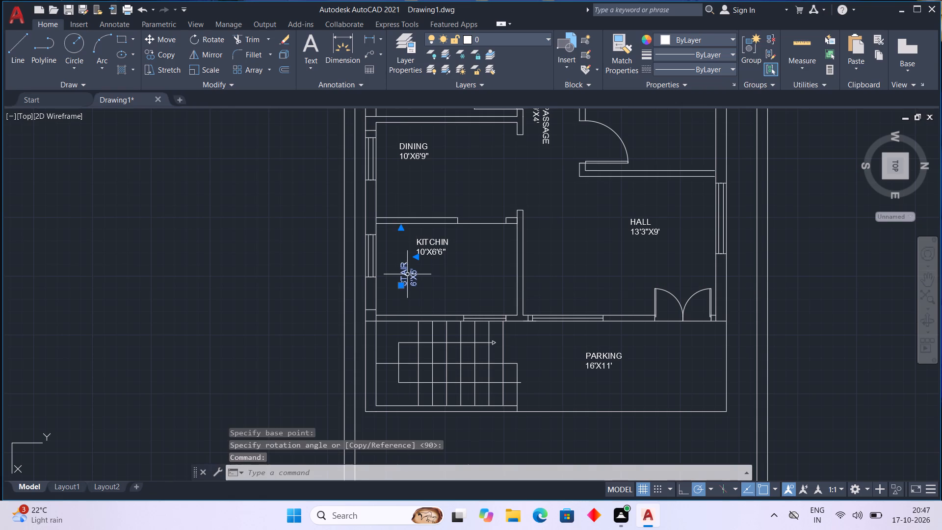
key("ctrl+Down")
key("ctrl+Down")
key("ctrl+Down")
key("ctrl+Down")
key("ctrl+Down")
key("ctrl+Down")
key("ctrl+Down")
key("ctrl+Down")
key("ctrl+Down")
key("ctrl+Down")
key("ctrl+Down")
key("ctrl+Down")
key("ctrl+Down")
key("ctrl+Down")
key("ctrl+Down")
key("ctrl+Down")
key("ctrl+Down")
key("ctrl+Down")
key("ctrl+Down")
key("ctrl+Down")
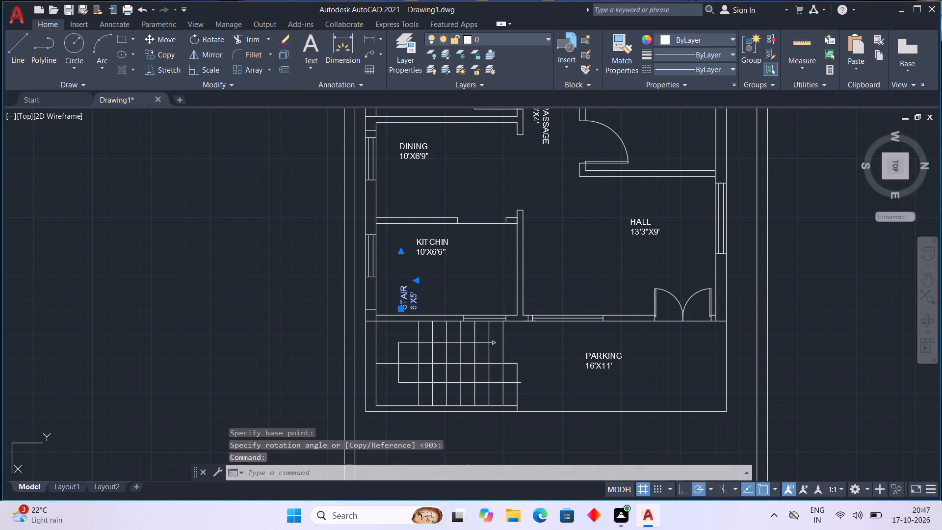
Nudge the STAIR label left and slightly down onto the landing beside the outer wall, and deselect it.
key("ctrl+Left")
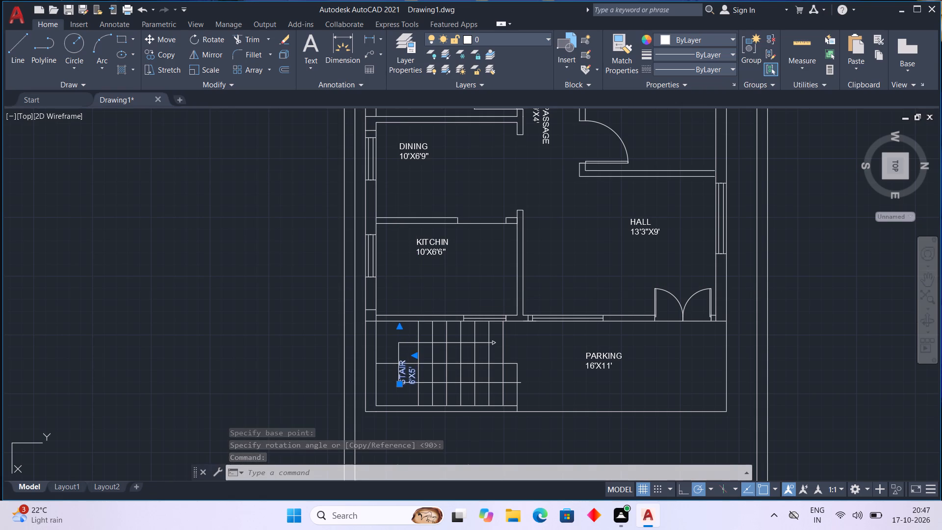
key("ctrl+Left")
key("ctrl+Left")
key("ctrl+Left")
key("ctrl+Down")
key("ctrl+Down")
key("ctrl+Left")
key("ctrl+Left")
key("ctrl+Left")
key("ctrl+Left")
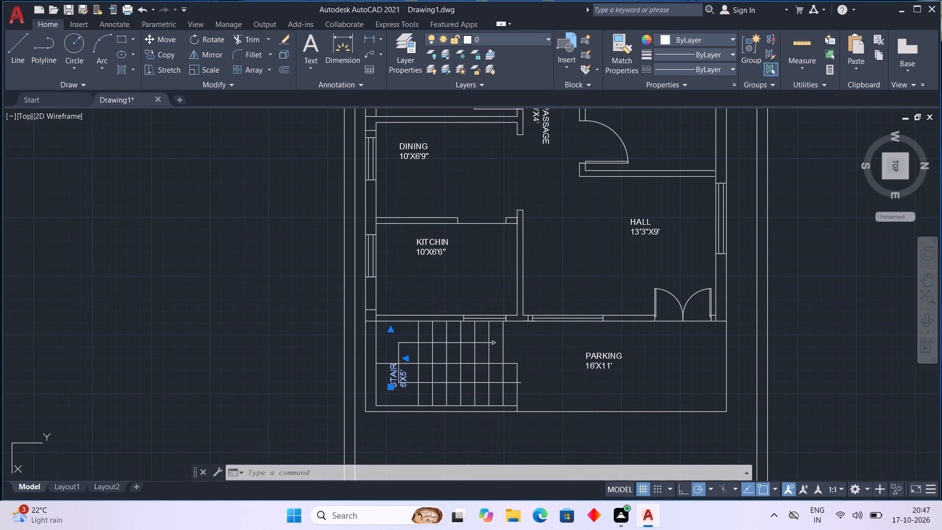
key("ctrl+Down")
key("ctrl+Down")
key("ctrl+Left")
key("ctrl+Left")
key("ctrl+Left")
key("ctrl+Left")
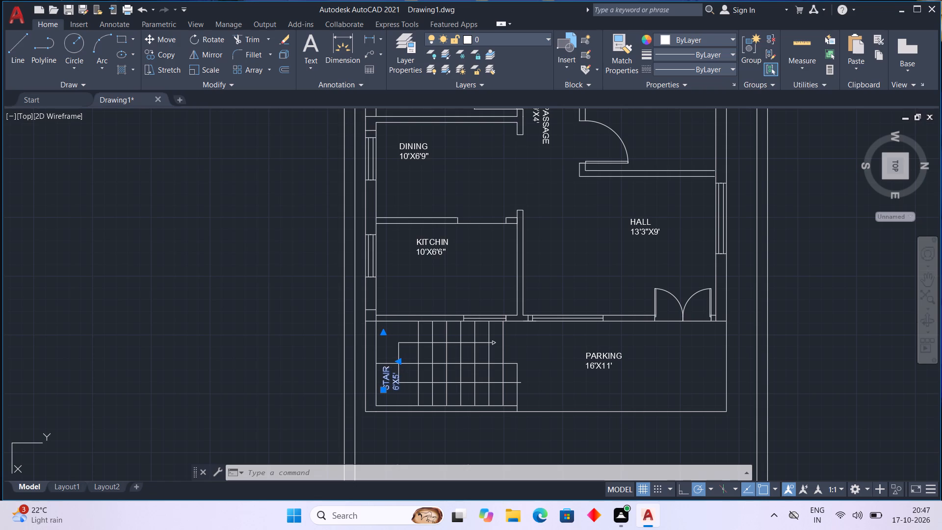
left_click(560, 380)
key("Escape")
left_click(560, 380)
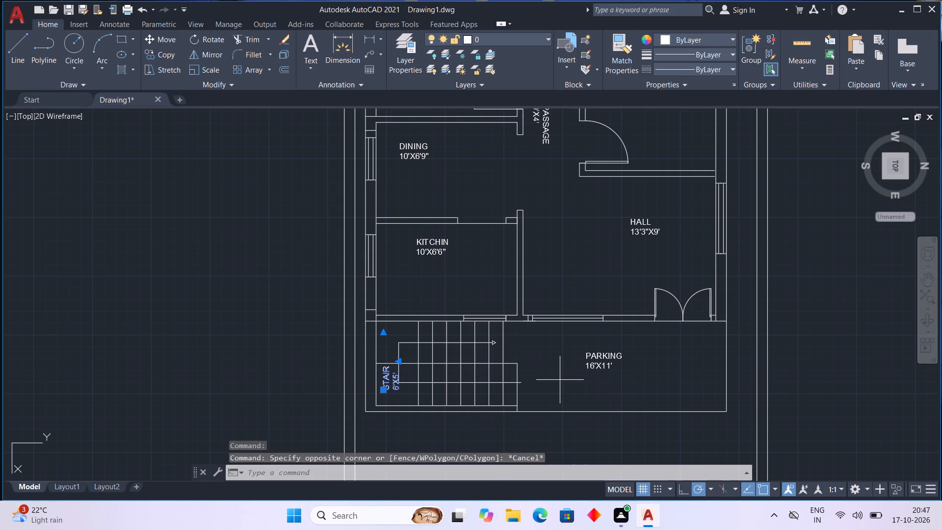
key("Escape")
double_click(560, 380)
key("Escape")
triple_click(555, 370)
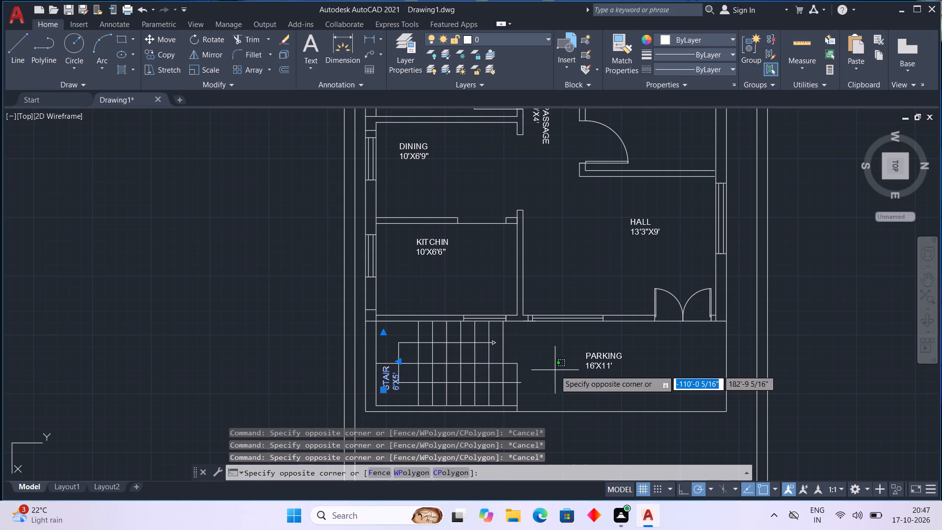
double_click(555, 370)
key("Escape")
left_click(533, 370)
key("Escape")
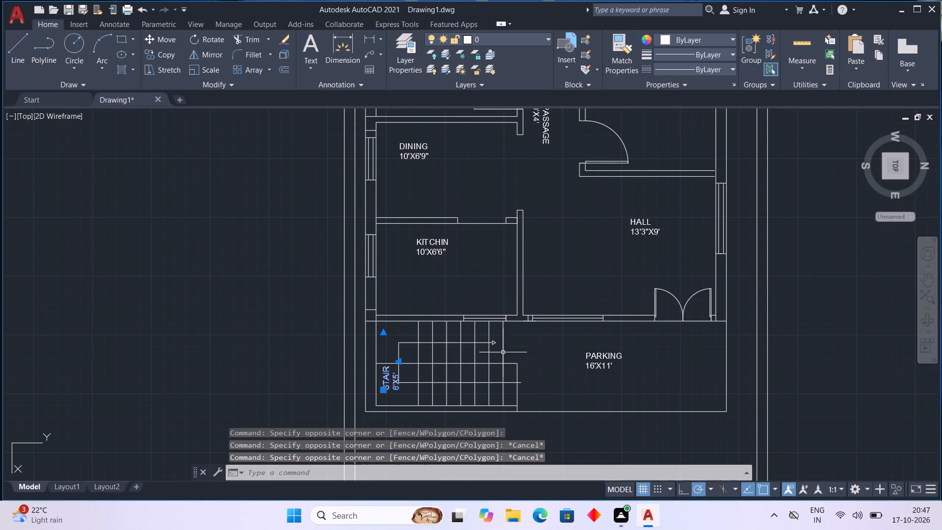
left_click(374, 371)
key("Escape")
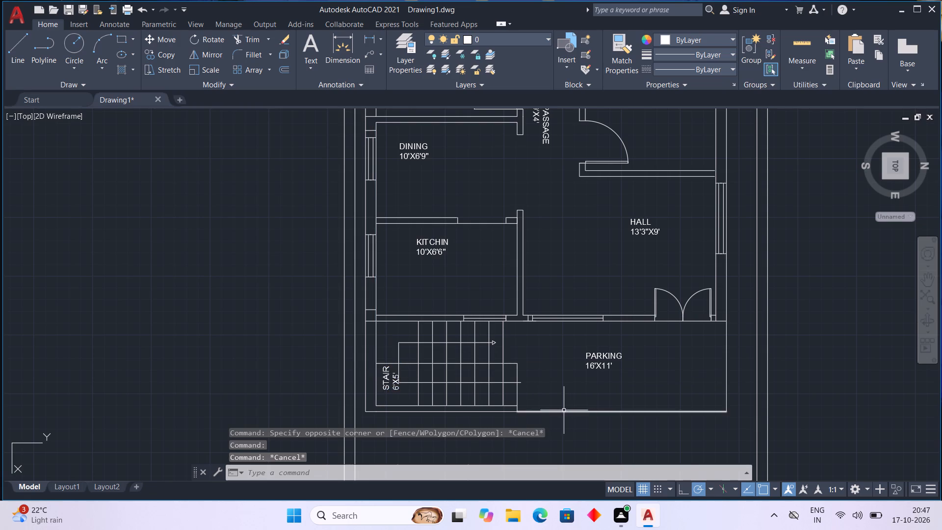
Draw a closed rectangle of lines, about 4' wide by 3'-6" deep, in the BED ROOM just above the dining wall.
scroll(564, 410, "down", 1)
scroll(544, 316, "down", 1)
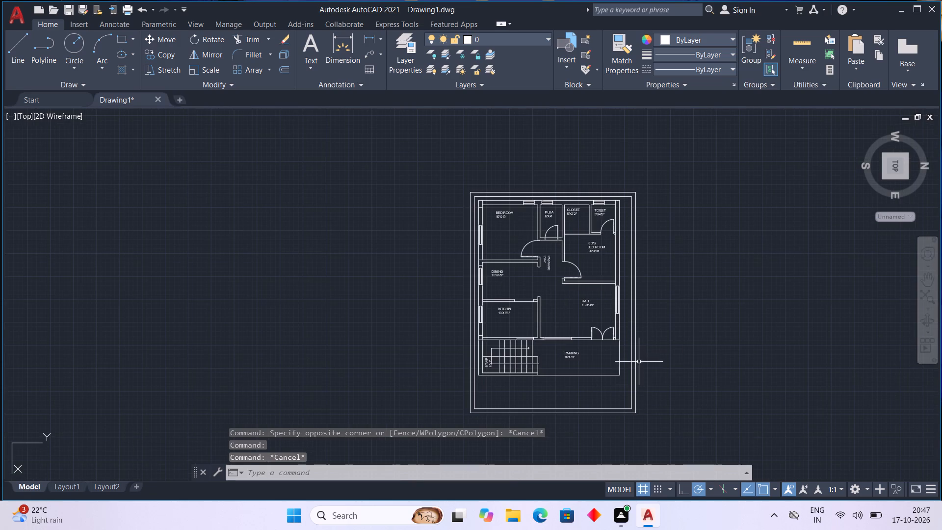
scroll(662, 414, "up", 1)
scroll(560, 316, "up", 1)
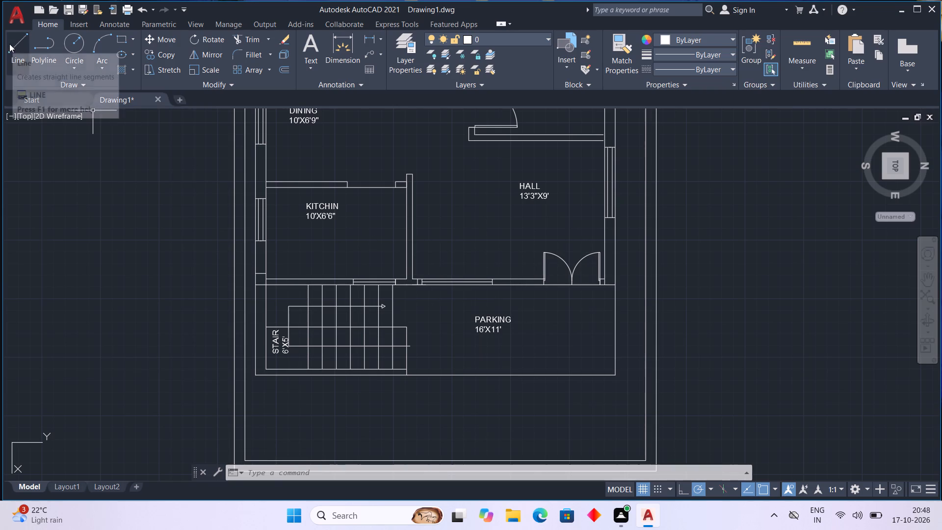
scroll(455, 270, "down", 2)
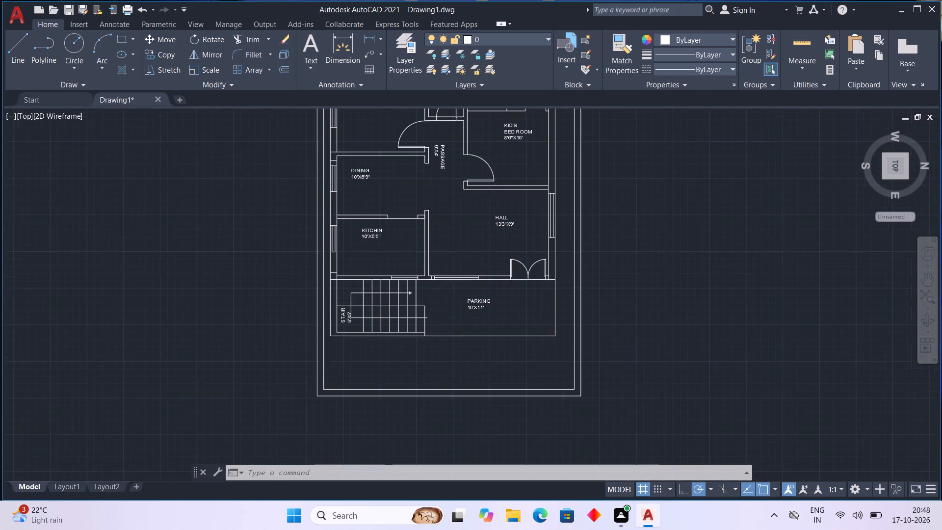
scroll(411, 143, "up", 3)
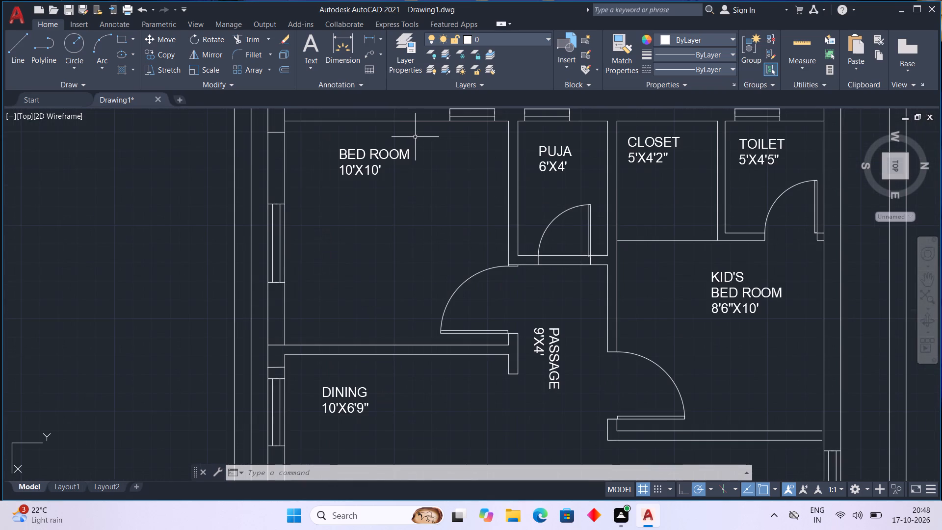
left_click(14, 45)
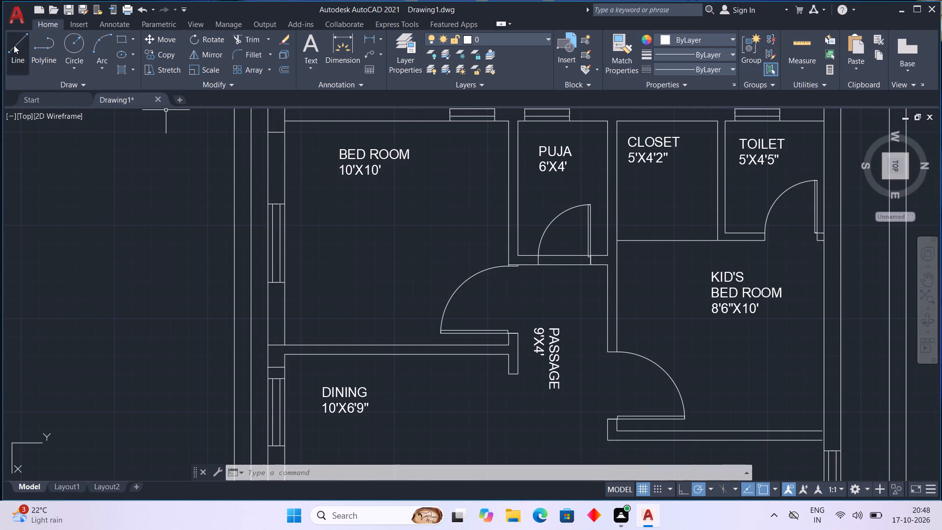
left_click(315, 338)
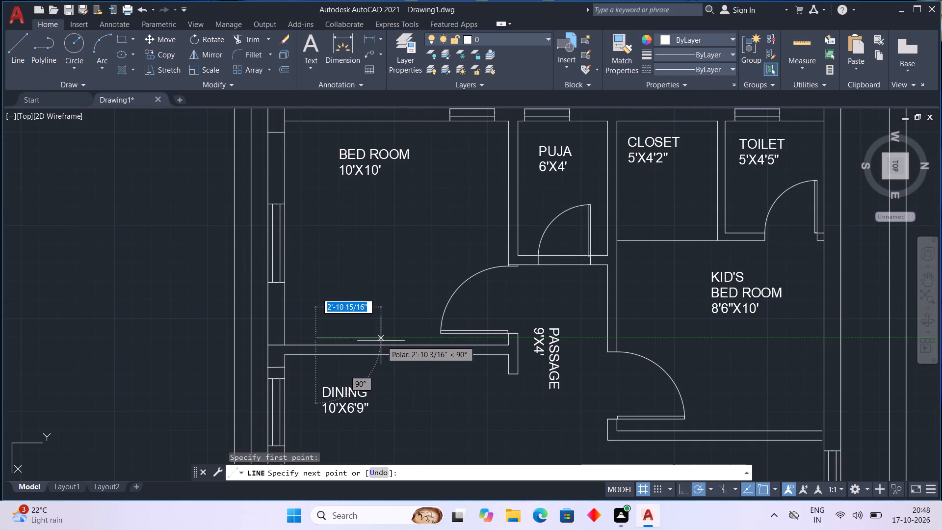
left_click(393, 340)
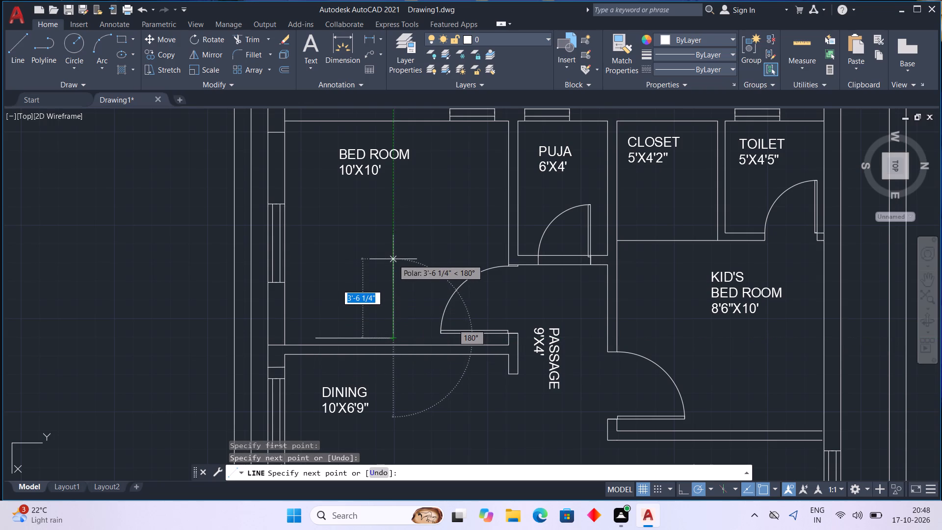
left_click(393, 259)
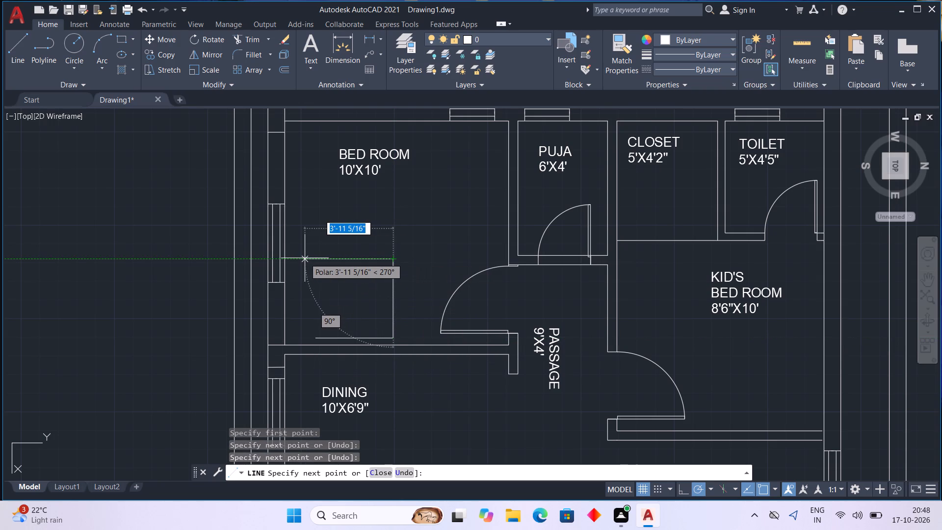
left_click(308, 258)
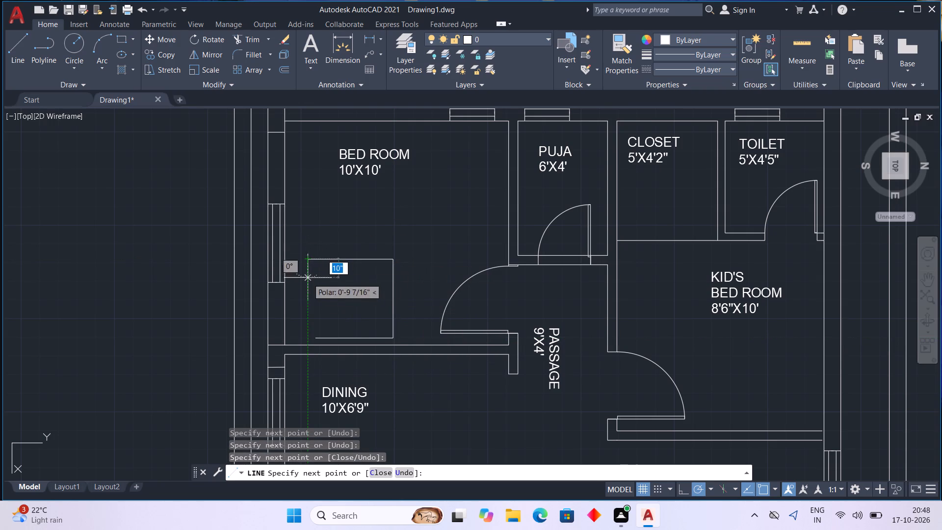
double_click(310, 337)
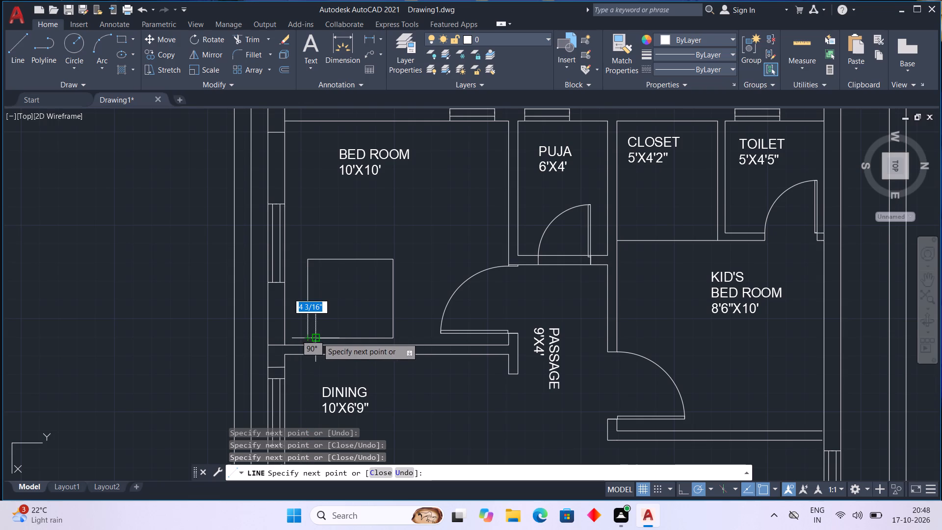
left_click(317, 338)
key("Escape")
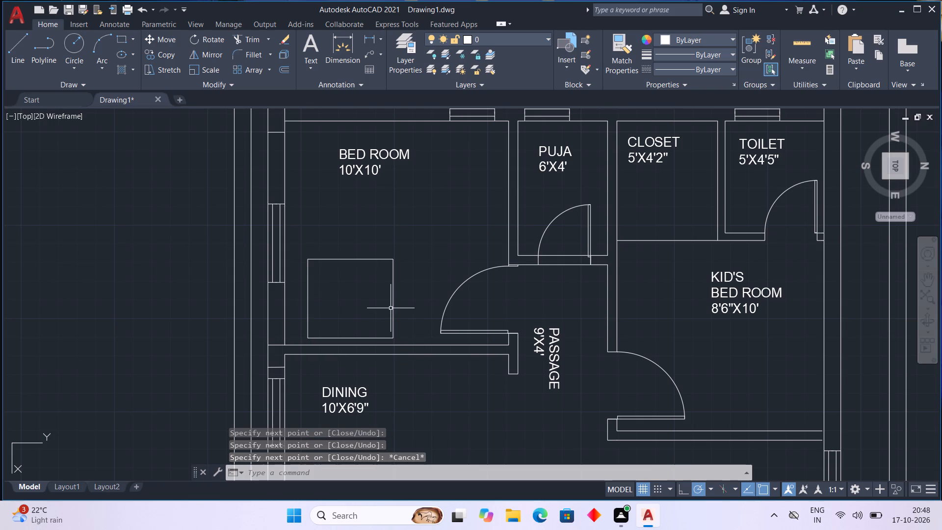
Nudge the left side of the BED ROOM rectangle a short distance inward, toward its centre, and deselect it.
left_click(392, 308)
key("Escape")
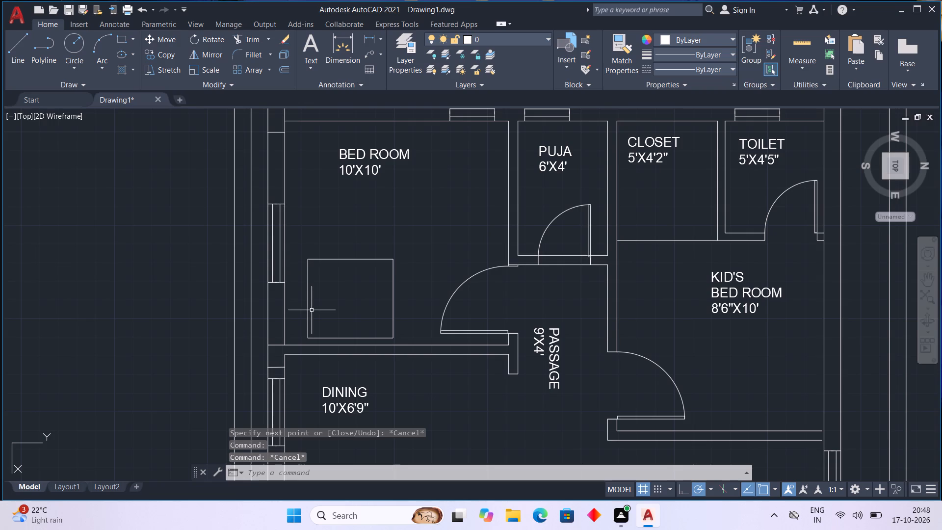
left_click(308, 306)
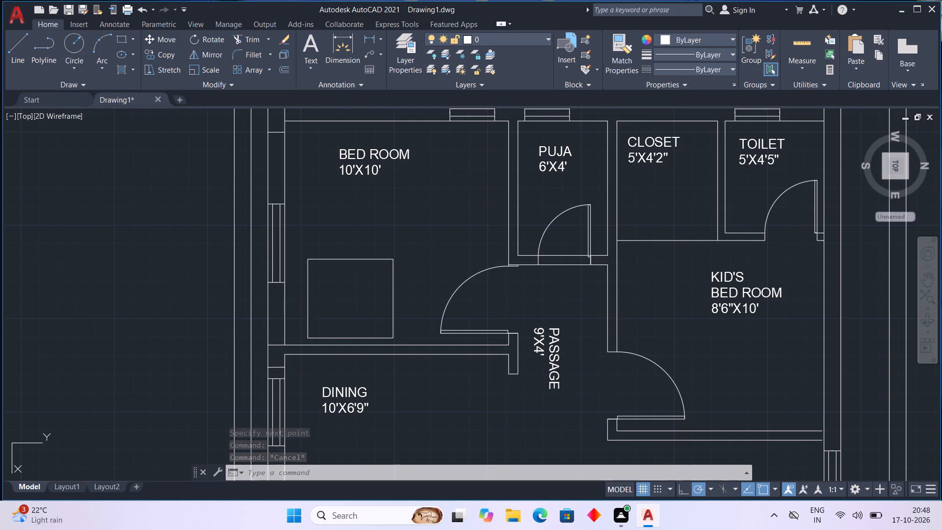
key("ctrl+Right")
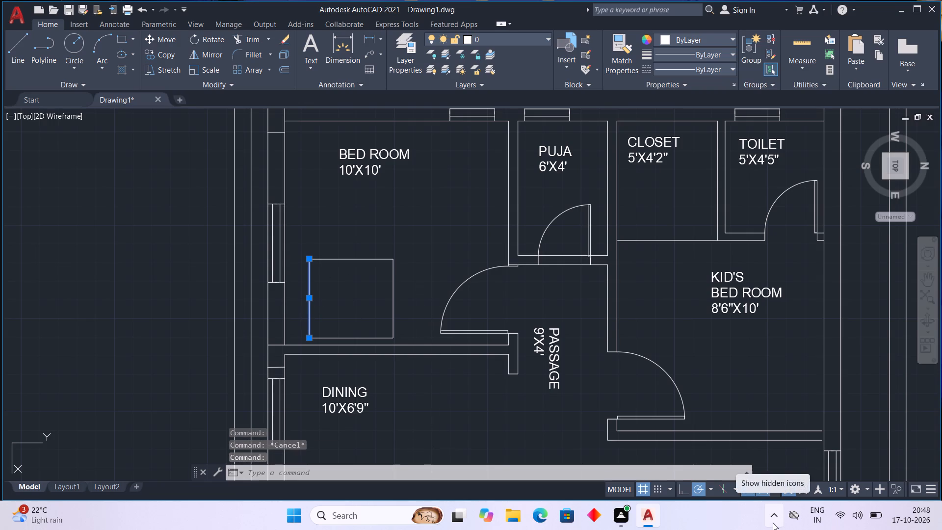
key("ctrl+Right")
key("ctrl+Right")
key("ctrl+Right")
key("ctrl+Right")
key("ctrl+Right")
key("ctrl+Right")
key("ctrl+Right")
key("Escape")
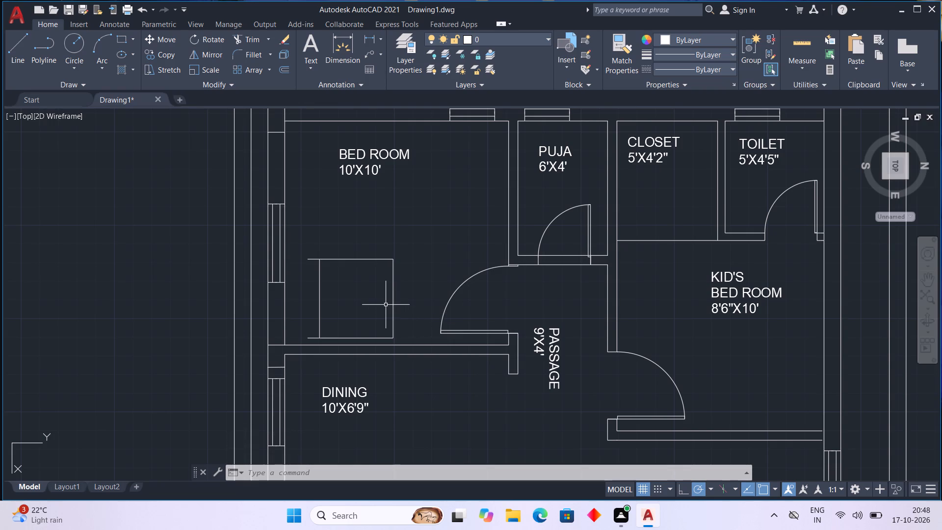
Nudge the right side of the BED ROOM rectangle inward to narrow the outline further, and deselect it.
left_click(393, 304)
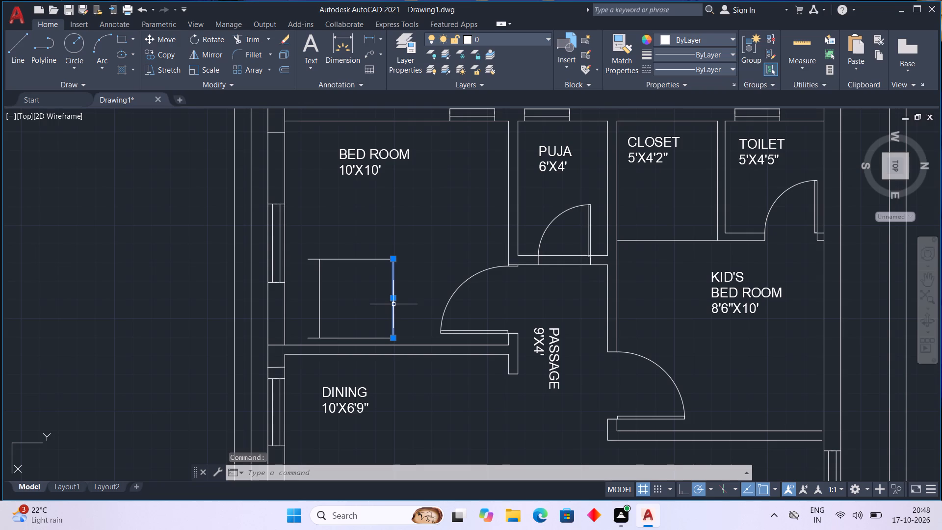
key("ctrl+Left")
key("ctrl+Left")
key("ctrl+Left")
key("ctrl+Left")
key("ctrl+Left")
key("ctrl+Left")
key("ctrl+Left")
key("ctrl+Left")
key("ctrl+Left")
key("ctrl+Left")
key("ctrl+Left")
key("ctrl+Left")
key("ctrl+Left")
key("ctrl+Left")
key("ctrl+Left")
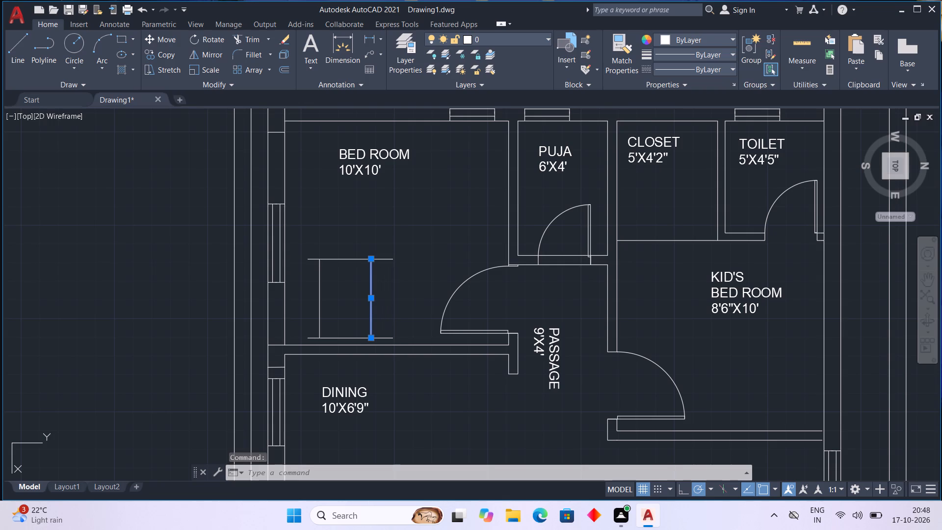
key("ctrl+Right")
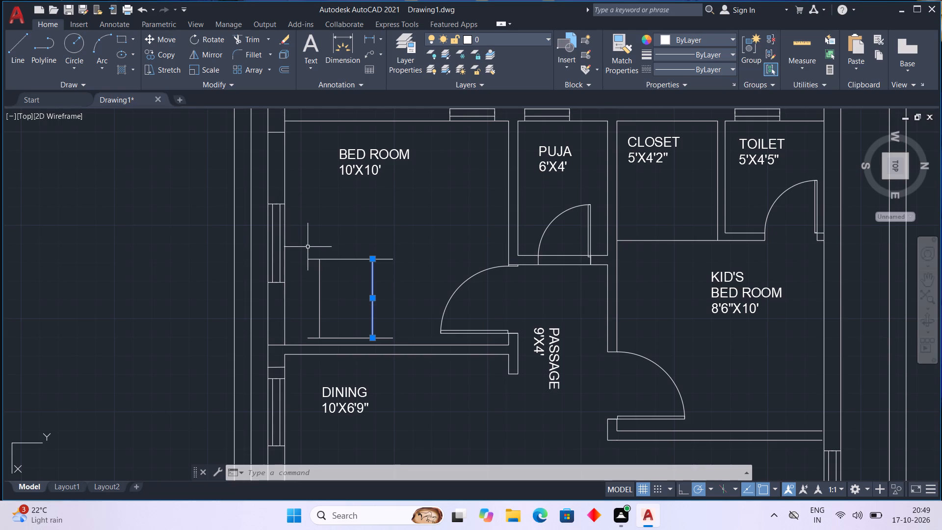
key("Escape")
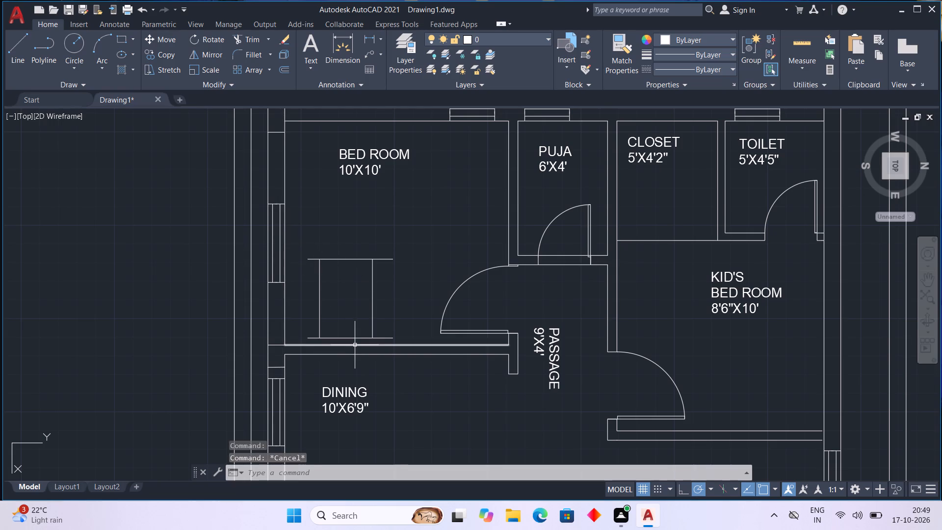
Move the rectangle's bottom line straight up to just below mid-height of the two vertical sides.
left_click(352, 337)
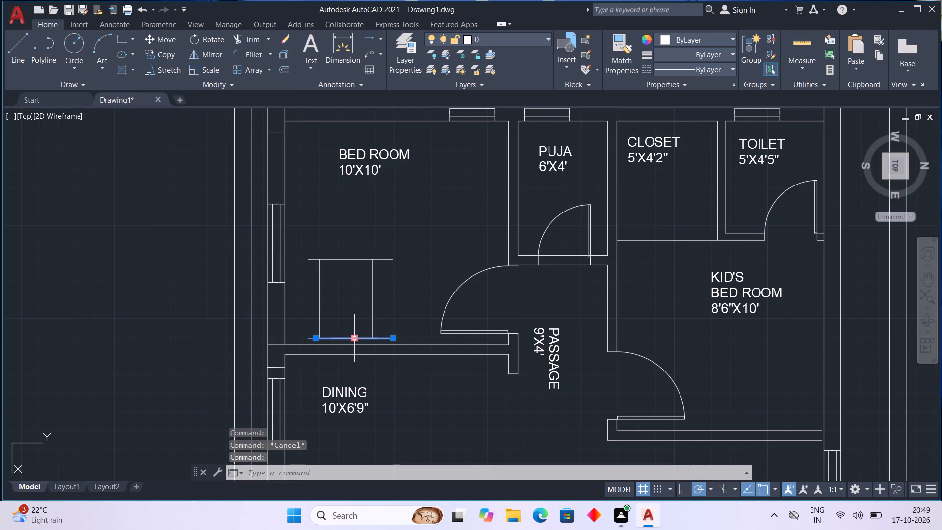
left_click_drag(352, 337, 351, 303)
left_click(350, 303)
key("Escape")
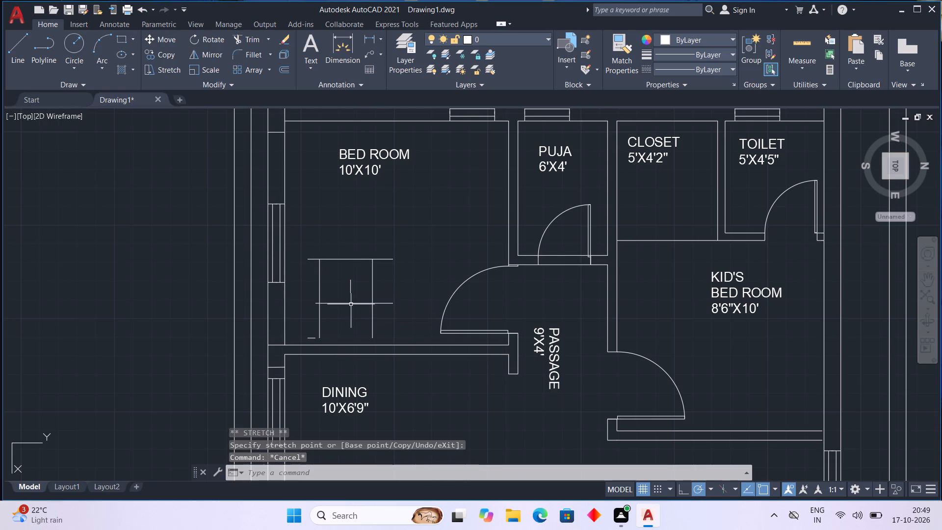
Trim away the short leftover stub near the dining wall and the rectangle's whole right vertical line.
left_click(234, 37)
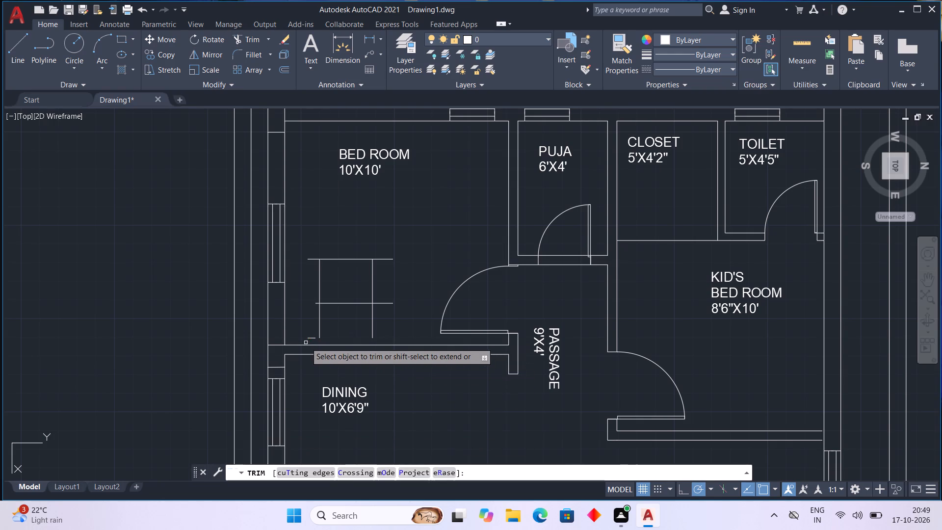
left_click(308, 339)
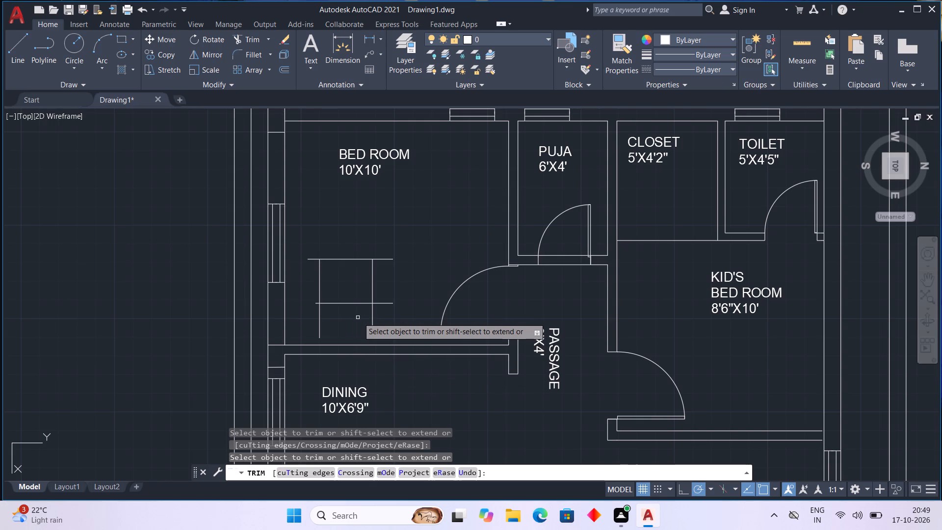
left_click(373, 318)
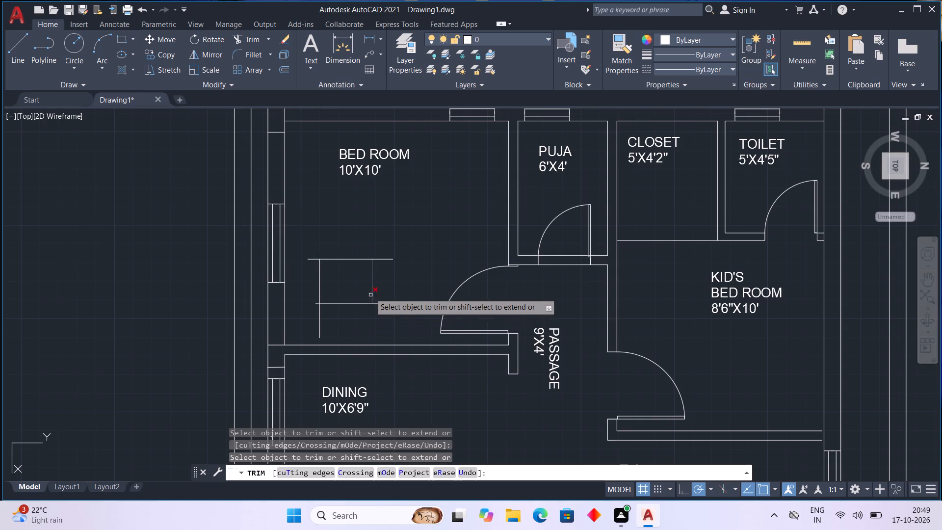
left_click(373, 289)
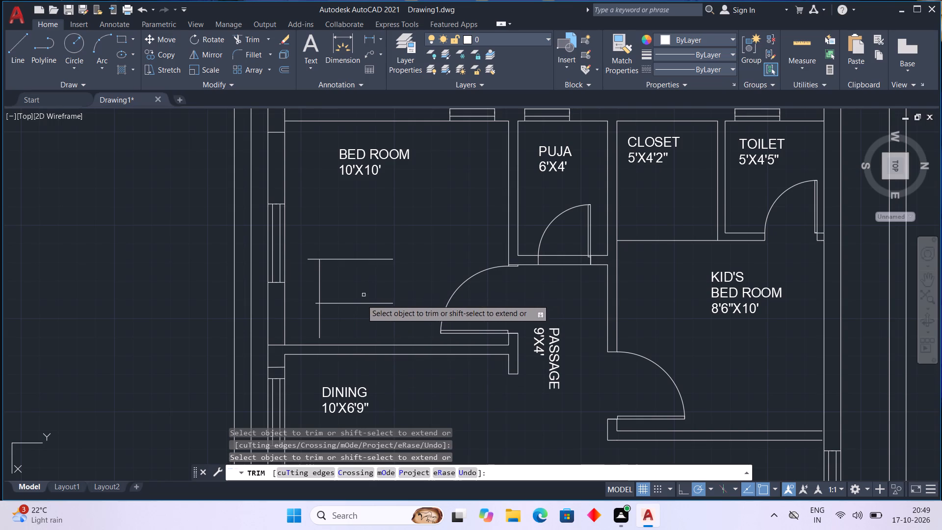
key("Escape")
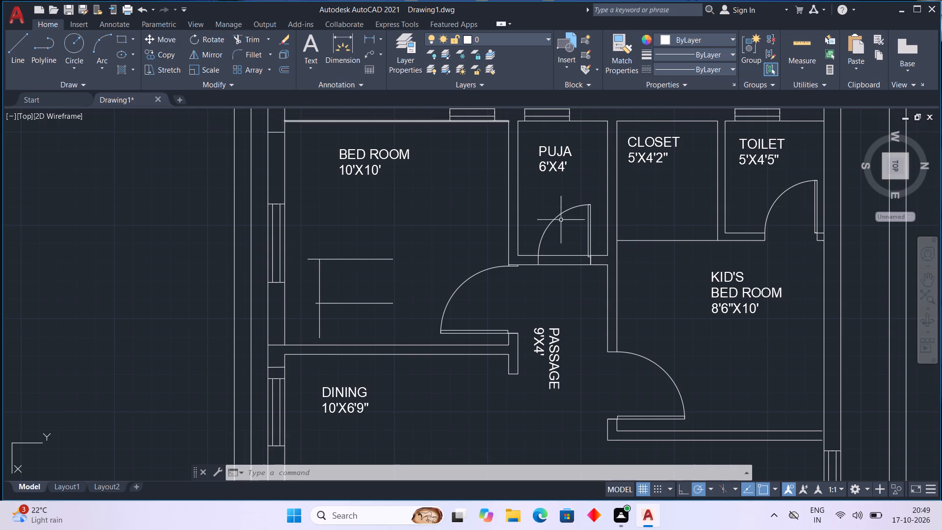
Erase the remaining vertical line and both horizontal lines of the rectangle in the BED ROOM.
left_click(321, 286)
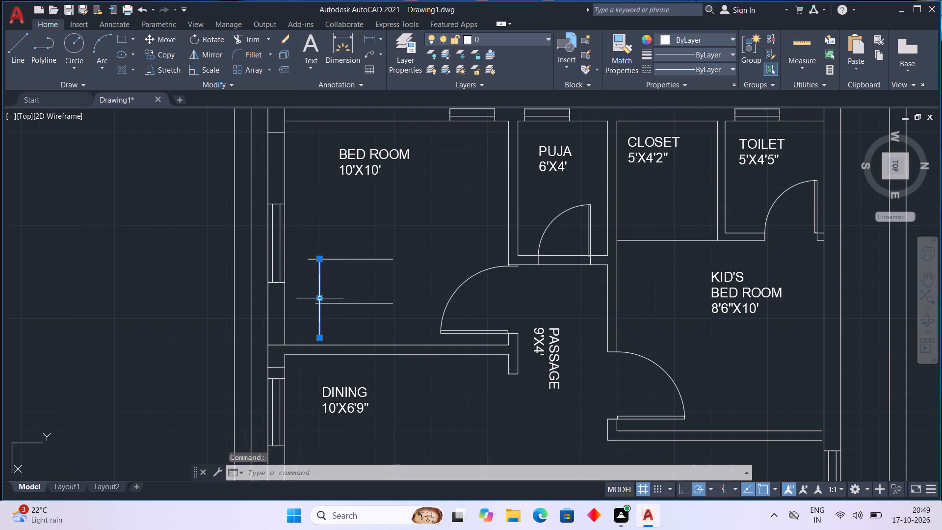
key("Delete")
left_click(327, 303)
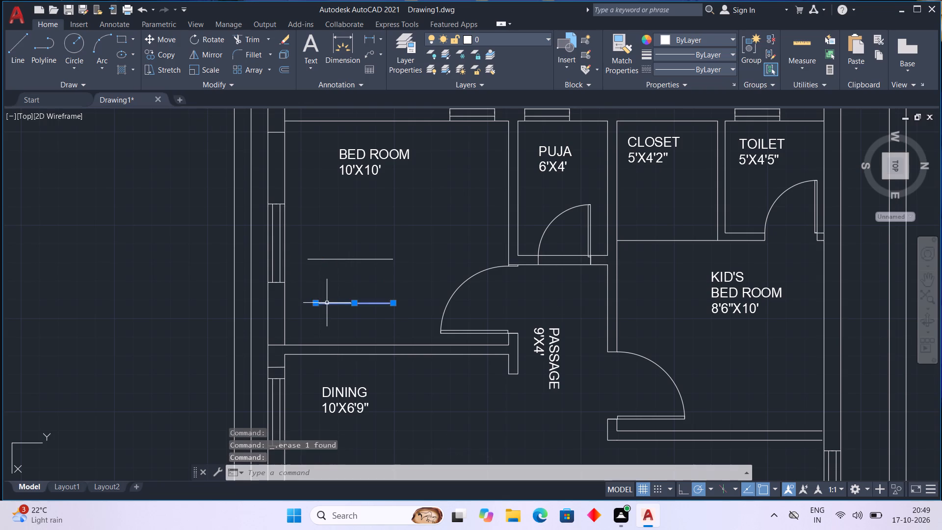
key("Delete")
left_click(330, 256)
left_click(334, 260)
key("Delete")
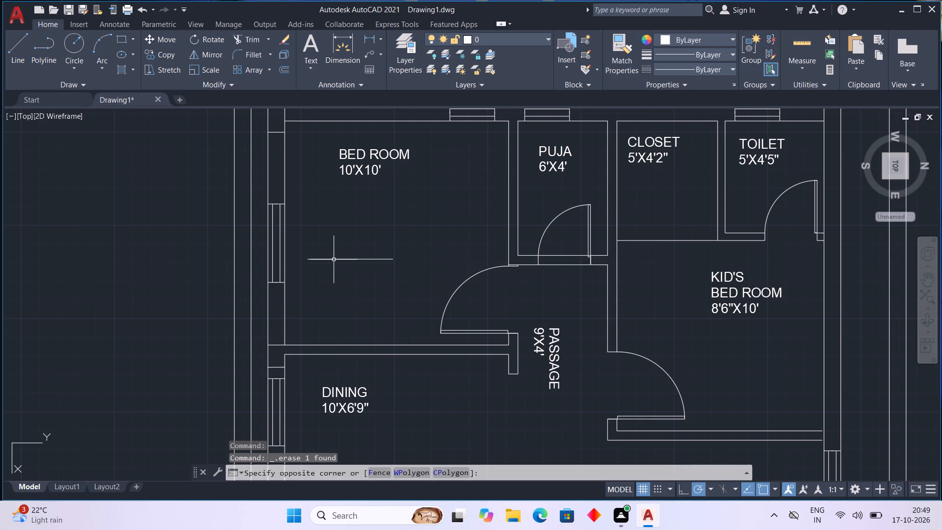
left_click(334, 260)
left_click(334, 260)
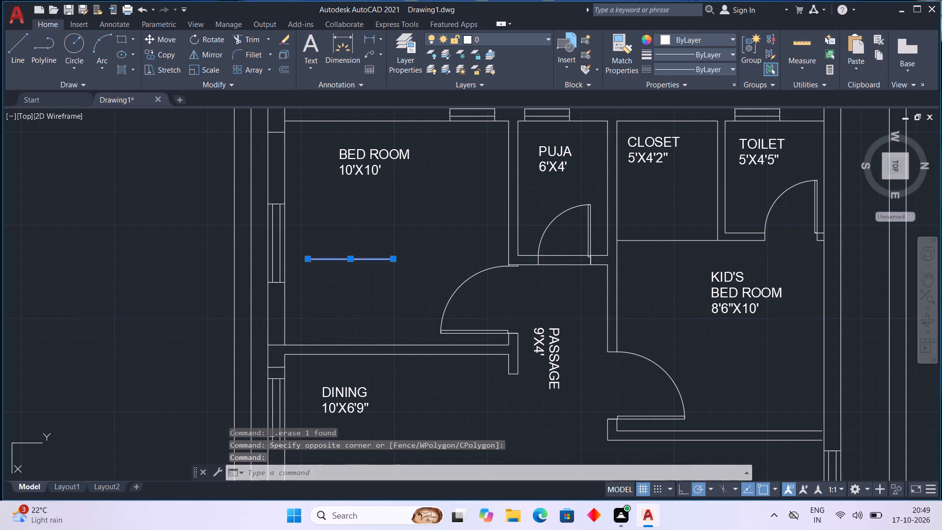
key("Escape")
left_click(334, 260)
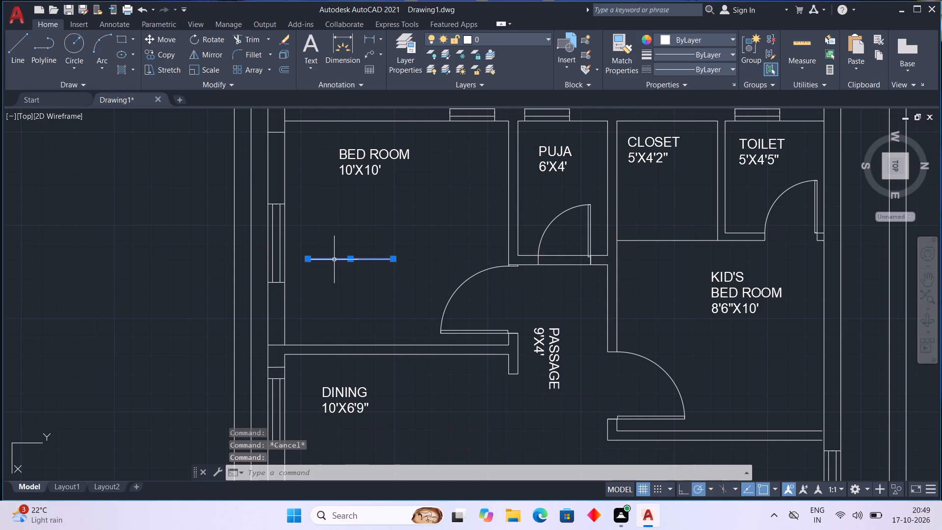
key("Delete")
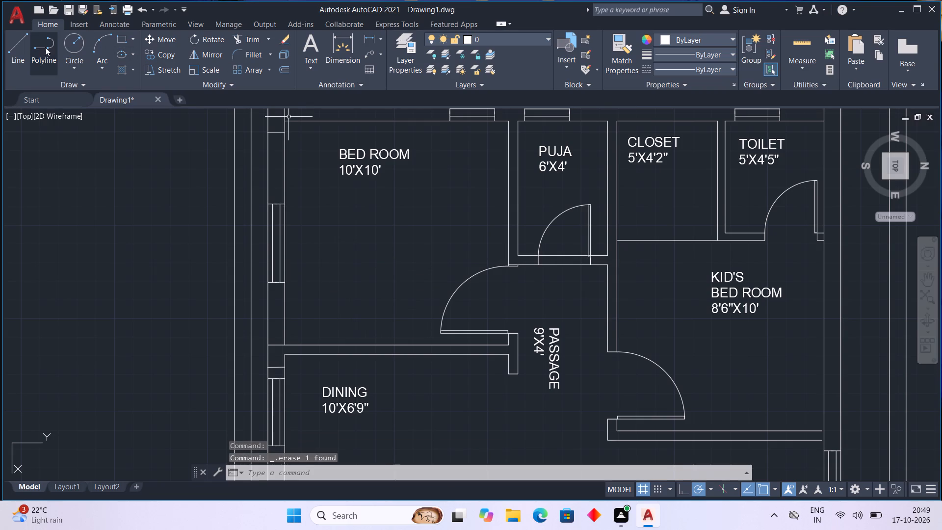
Offset the BED ROOM's inner left wall line slightly into the room, then offset that new line 4'5" further right.
left_click(280, 66)
key("space")
left_click(283, 193)
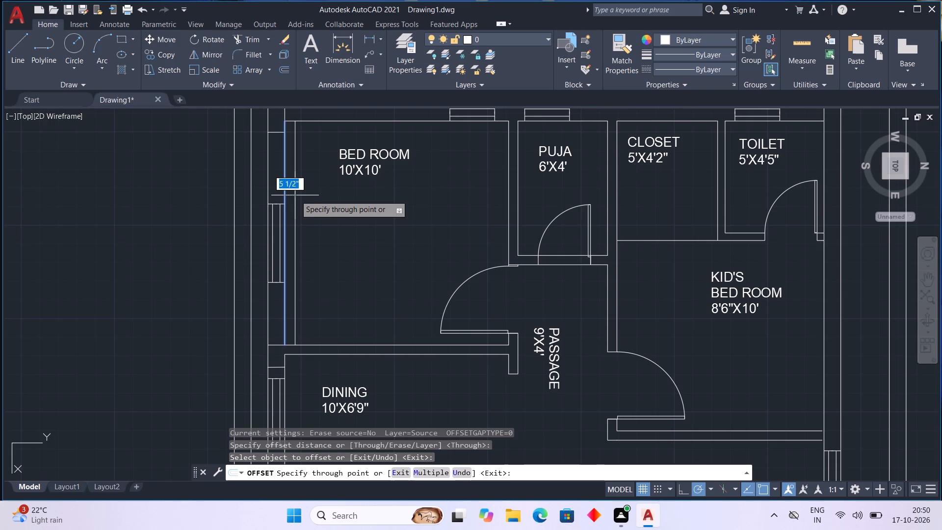
left_click(298, 196)
left_click(299, 197)
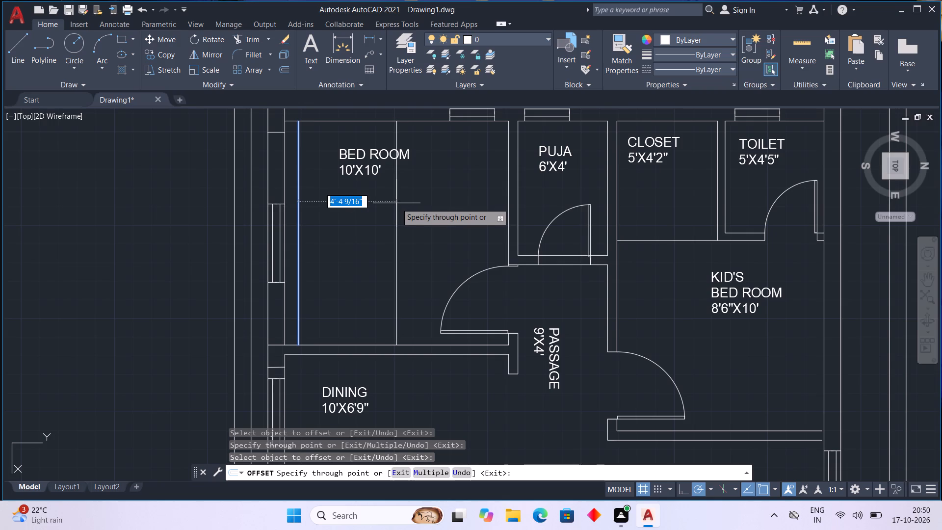
type("4'5\"")
key("Return")
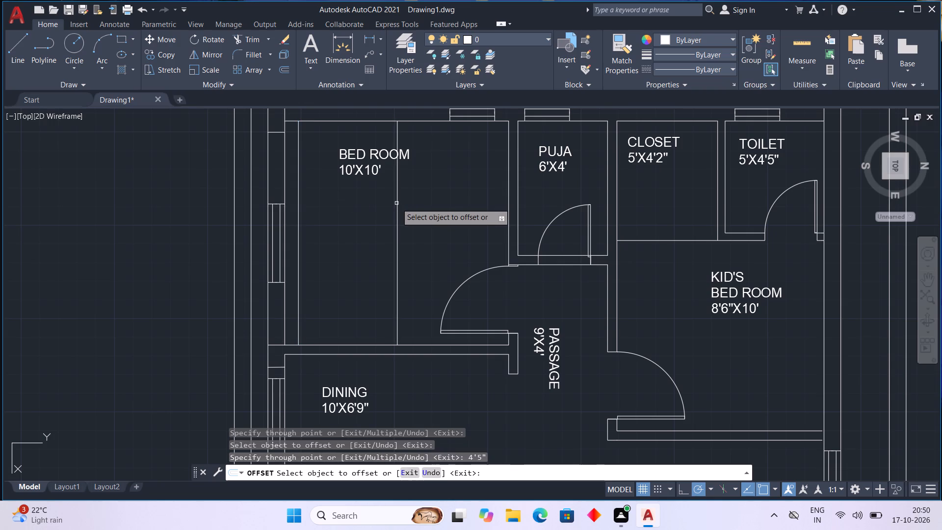
Offset the BED ROOM's top wall line down about 3'-4", and offset the result down again to just above the side window's lower end.
left_click(333, 121)
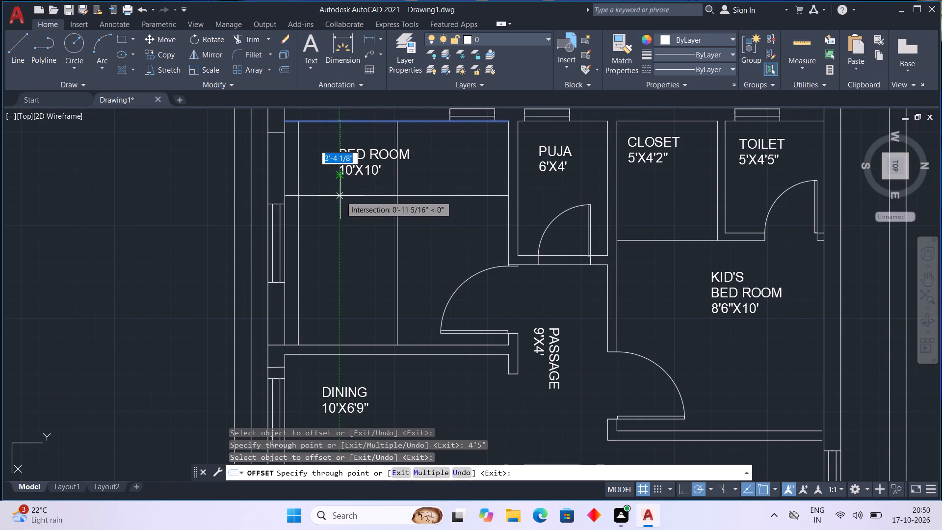
left_click(340, 196)
left_click(340, 196)
left_click_drag(340, 197, 334, 283)
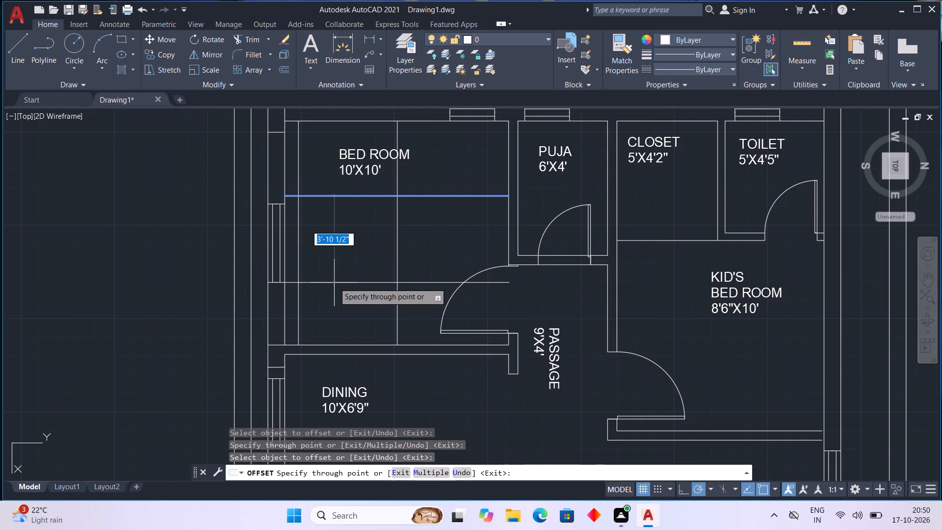
left_click_drag(334, 283, 334, 277)
left_click(334, 277)
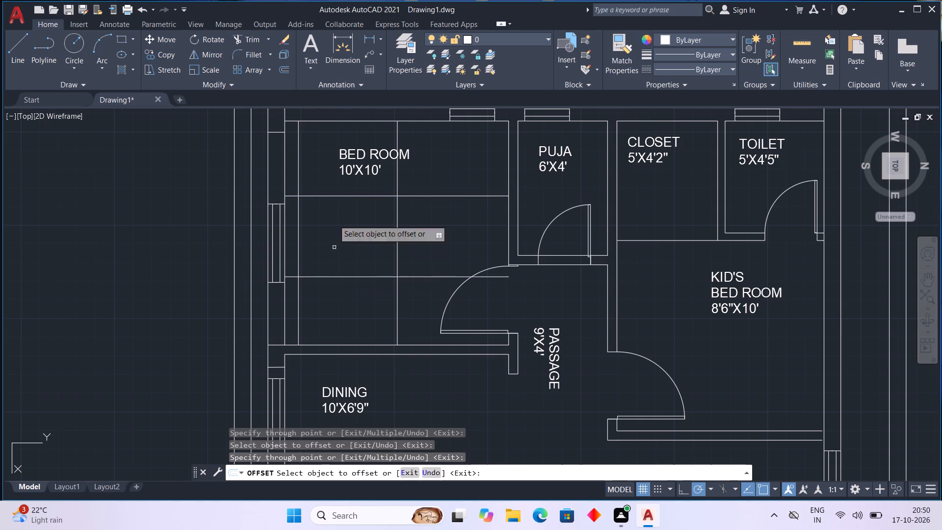
Trim both horizontal offset lines right of the outline, the lower one up to the door arc, and the right vertical line below it.
left_click(235, 39)
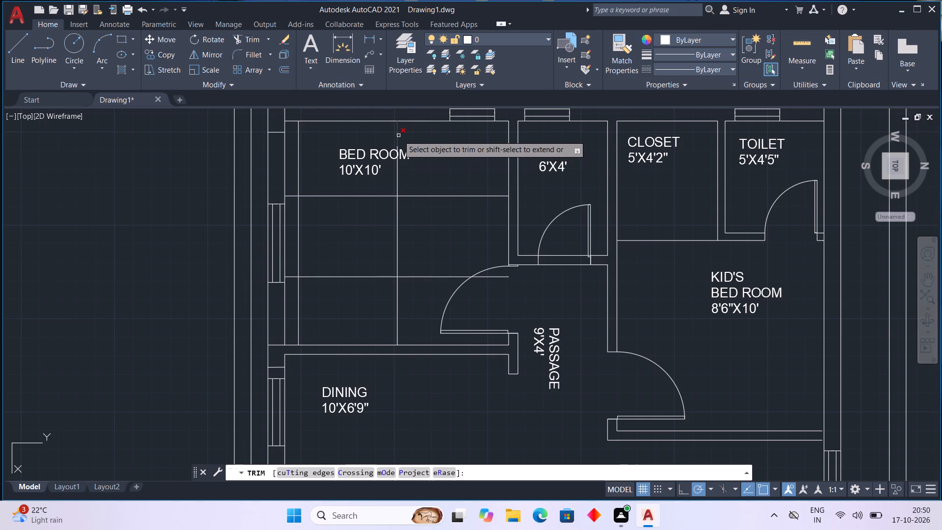
left_click(421, 197)
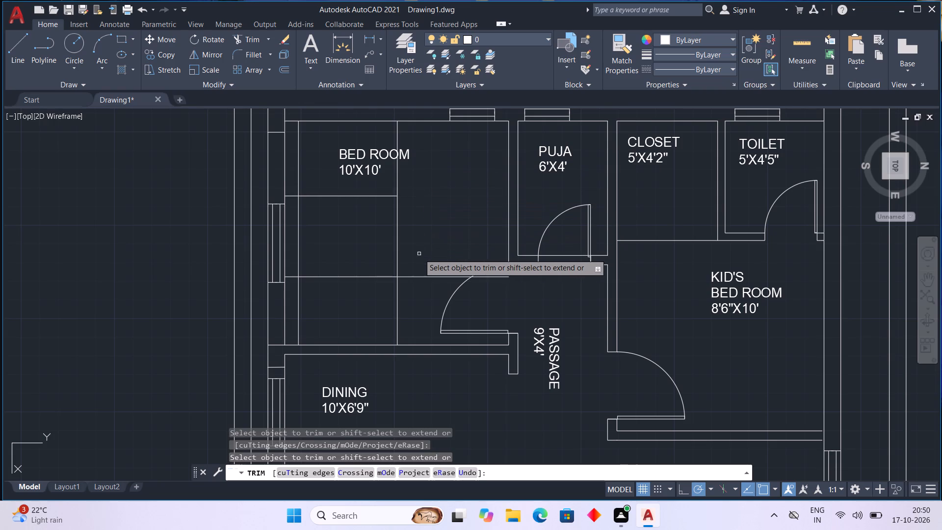
left_click_drag(417, 278, 397, 292)
left_click_drag(397, 292, 300, 299)
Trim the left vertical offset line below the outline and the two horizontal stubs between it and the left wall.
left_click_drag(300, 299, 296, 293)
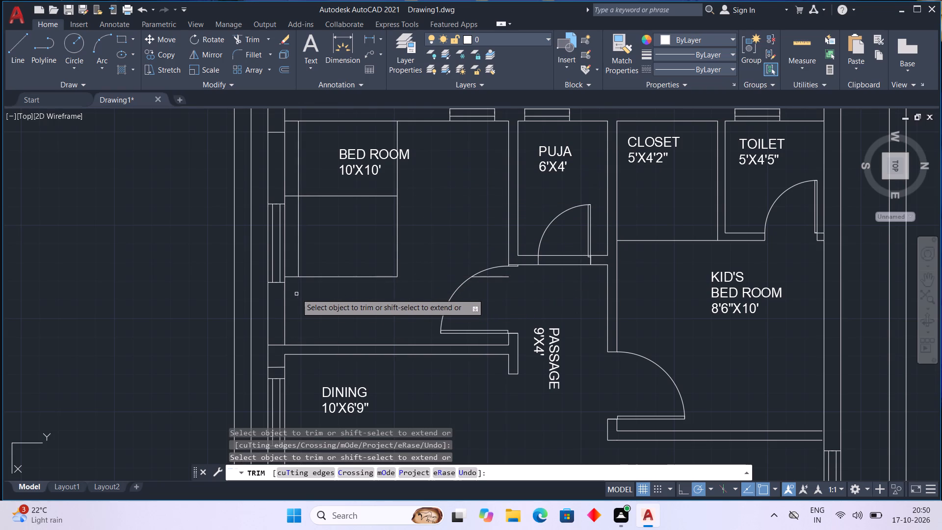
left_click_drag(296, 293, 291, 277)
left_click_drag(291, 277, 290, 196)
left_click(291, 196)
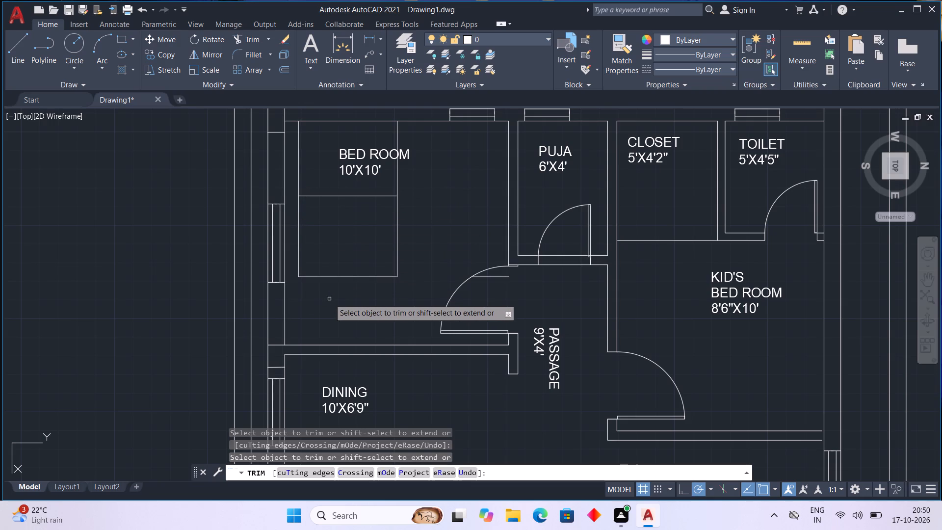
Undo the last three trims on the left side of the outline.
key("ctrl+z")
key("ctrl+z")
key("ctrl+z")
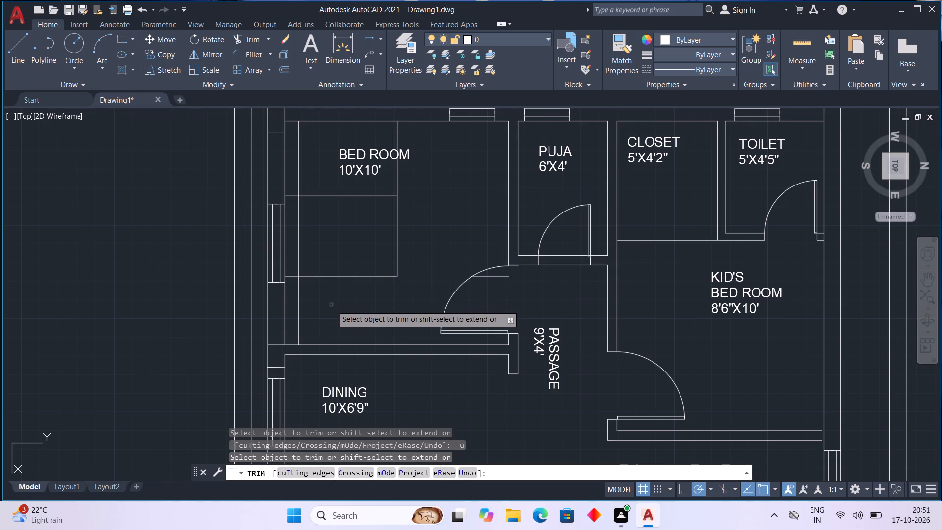
Trim only the two horizontal stubs between the left wall and the left vertical offset line, and end trimming.
left_click_drag(291, 278, 287, 224)
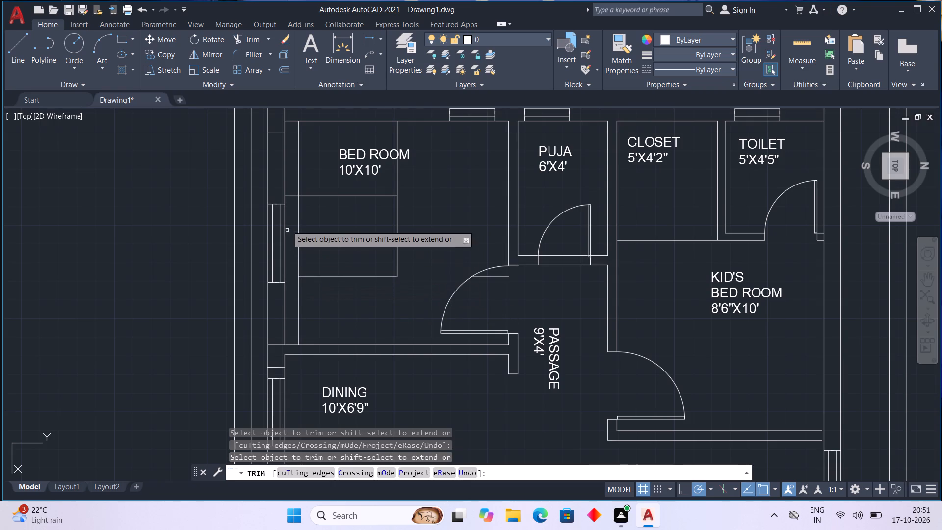
left_click_drag(287, 224, 294, 205)
left_click(294, 197)
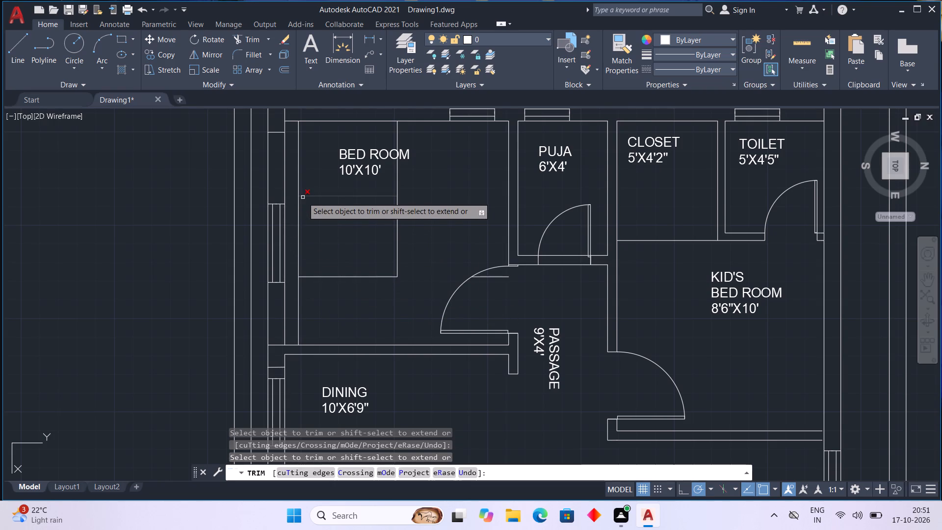
key("Escape")
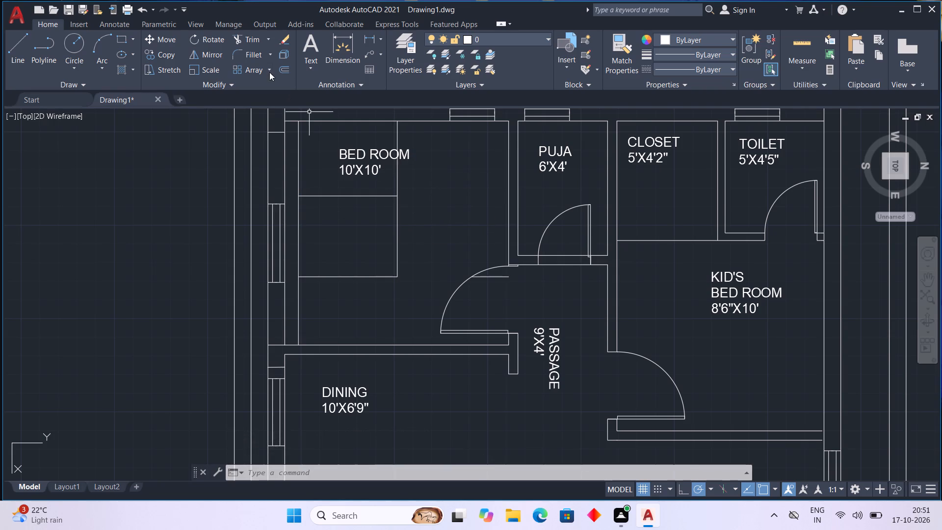
Trim the right vertical offset line above the bed outline's upper edge, under the BED ROOM label.
left_click_drag(236, 35, 341, 145)
left_click(239, 37)
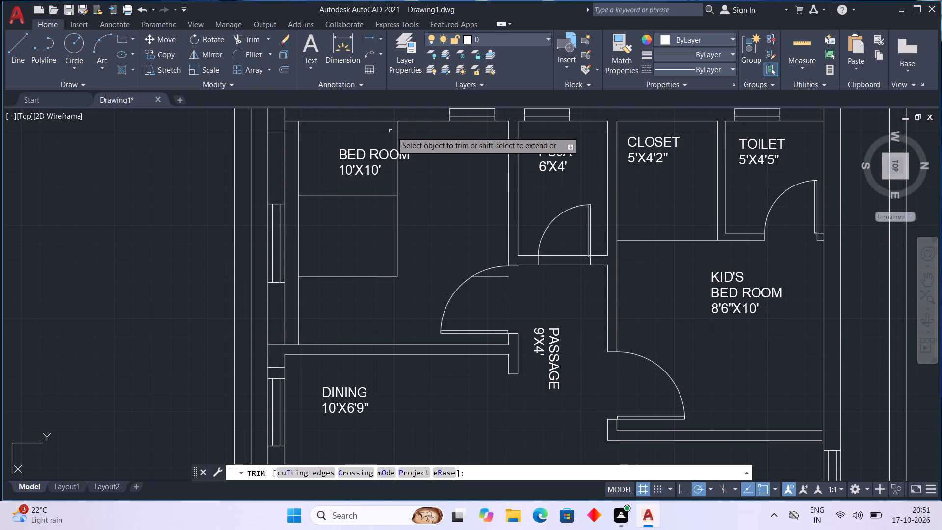
left_click(396, 132)
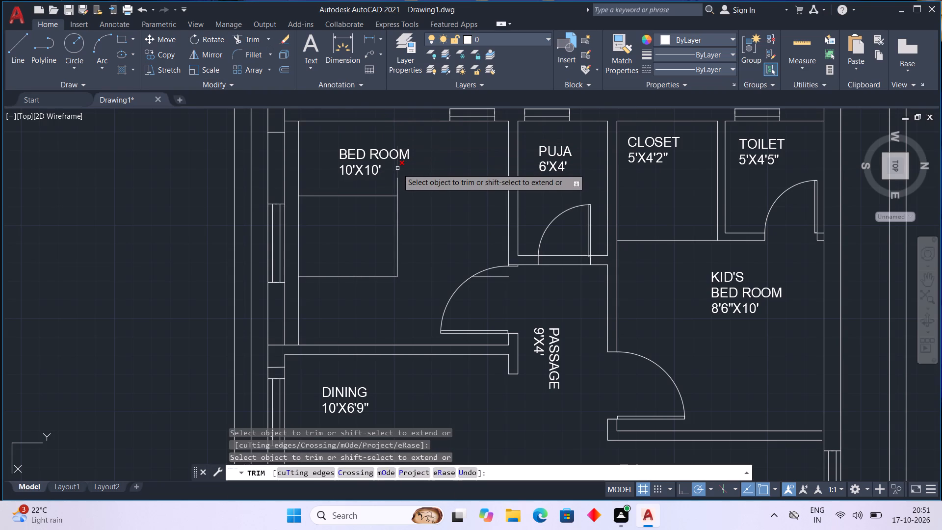
left_click(397, 169)
left_click(397, 183)
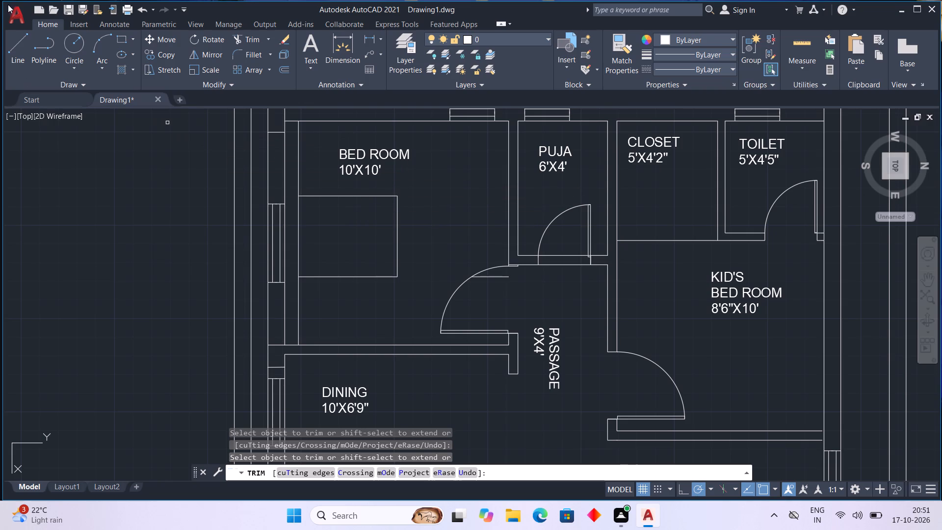
With object snap off, draw a two-segment bedside table outline from the left vertical line, ending just past the bed's upper edge.
left_click(18, 46)
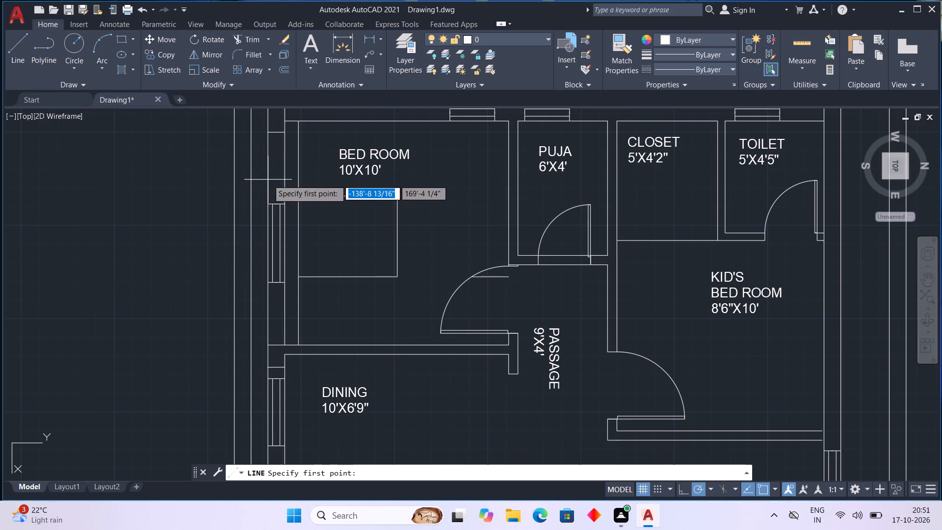
scroll(318, 198, "up", 2)
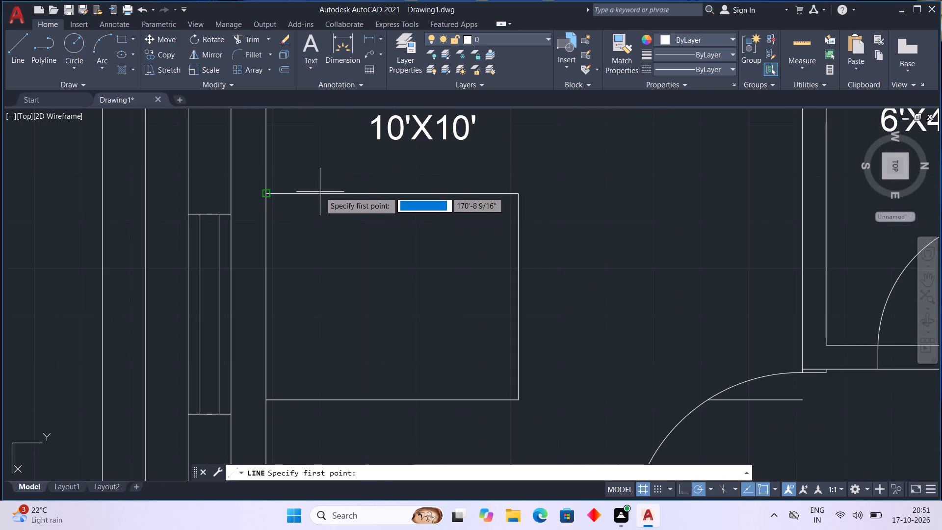
middle_click_drag(326, 203, 331, 296)
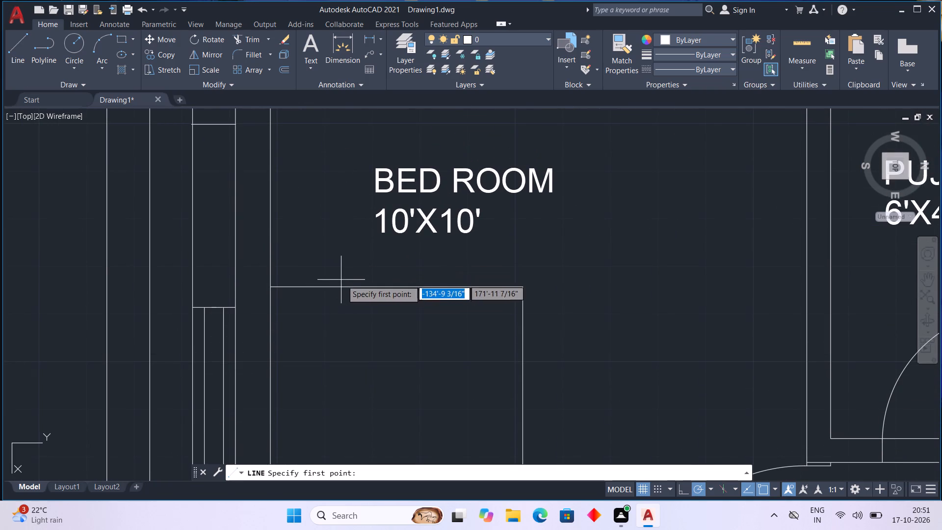
left_click(760, 490)
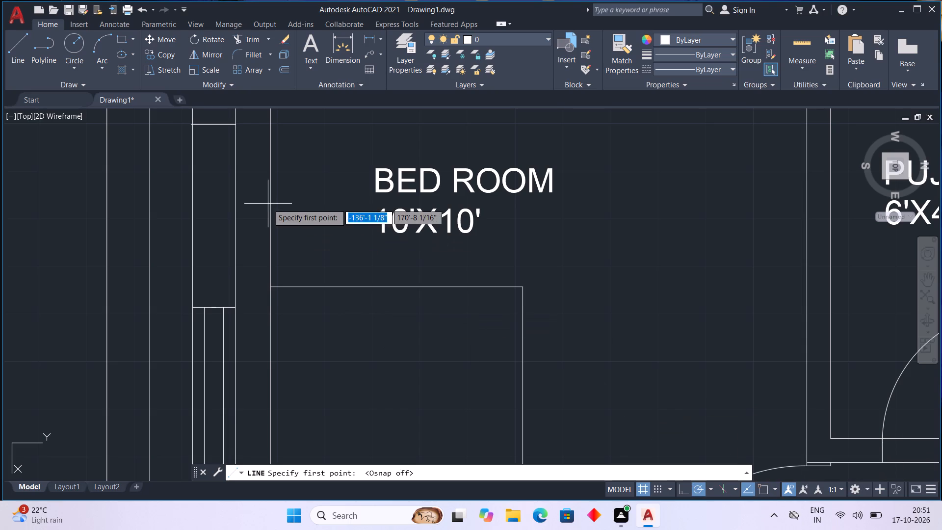
left_click(270, 238)
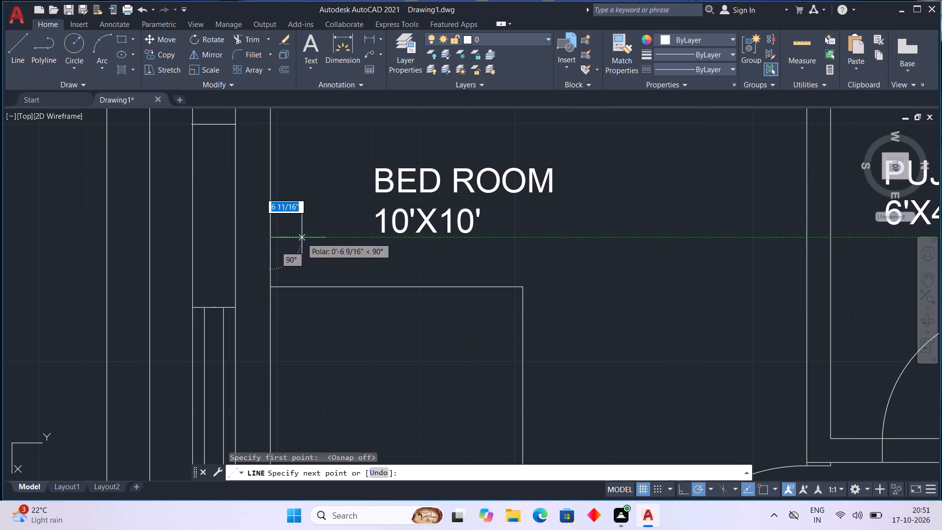
left_click(337, 237)
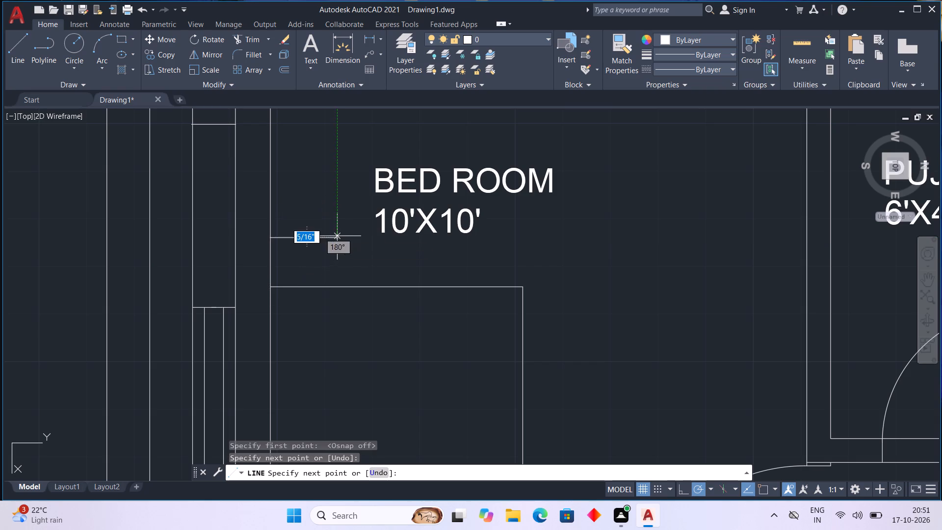
left_click(333, 297)
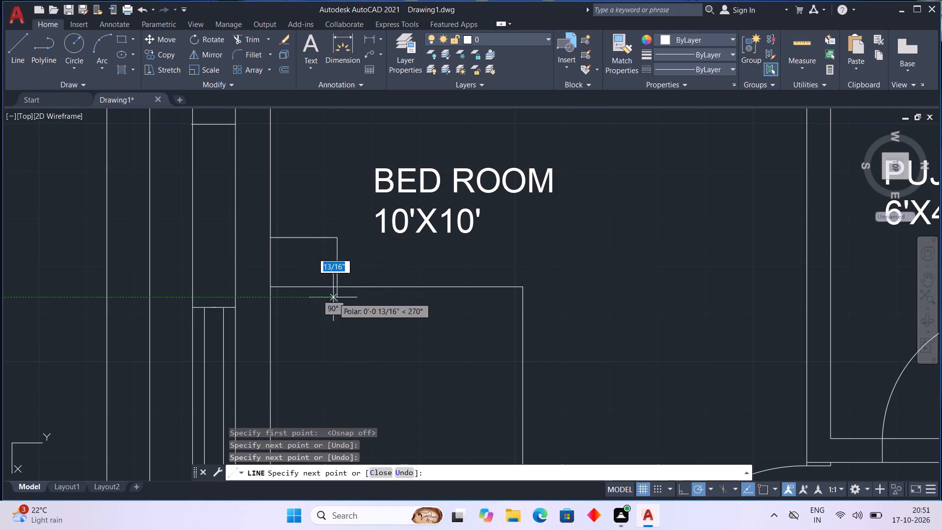
key("Escape")
Offset the bed's lower edge downward about 1'-0 7/8" and the left vertical line inward about 1'-1 3/4".
scroll(333, 297, "down", 2)
middle_click_drag(334, 307, 337, 218)
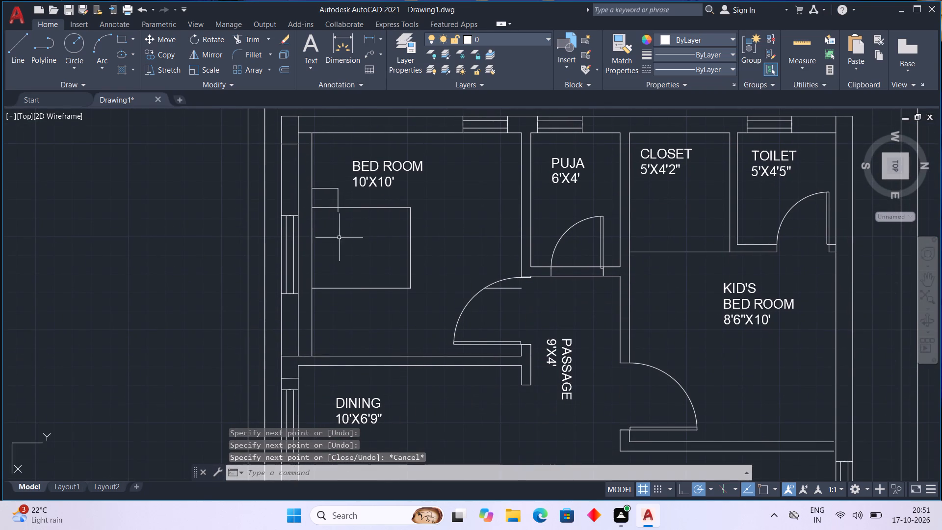
scroll(339, 238, "up", 1)
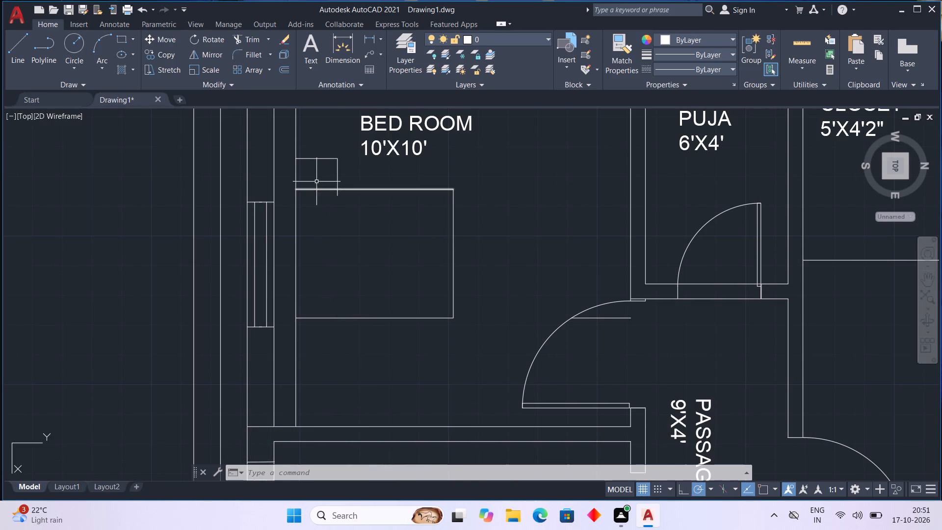
left_click(314, 159)
key("Escape")
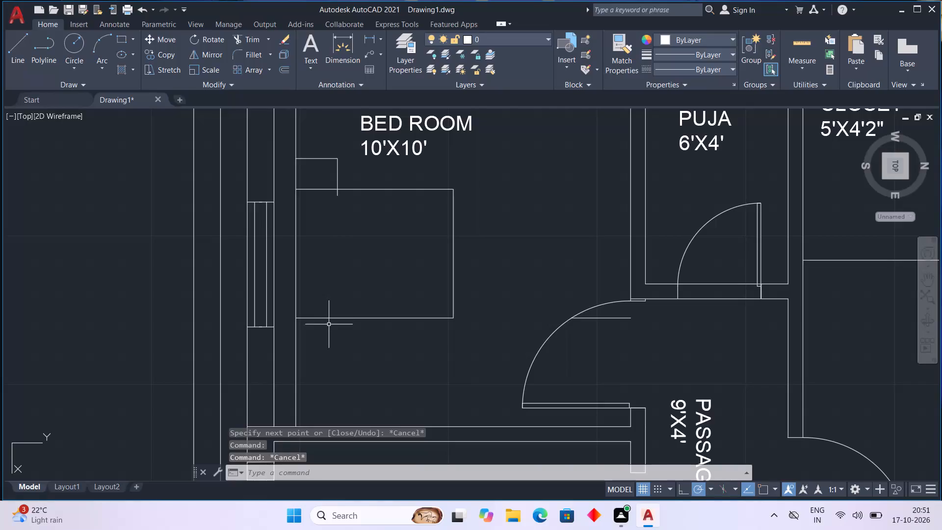
left_click(290, 67)
key("space")
left_click(380, 318)
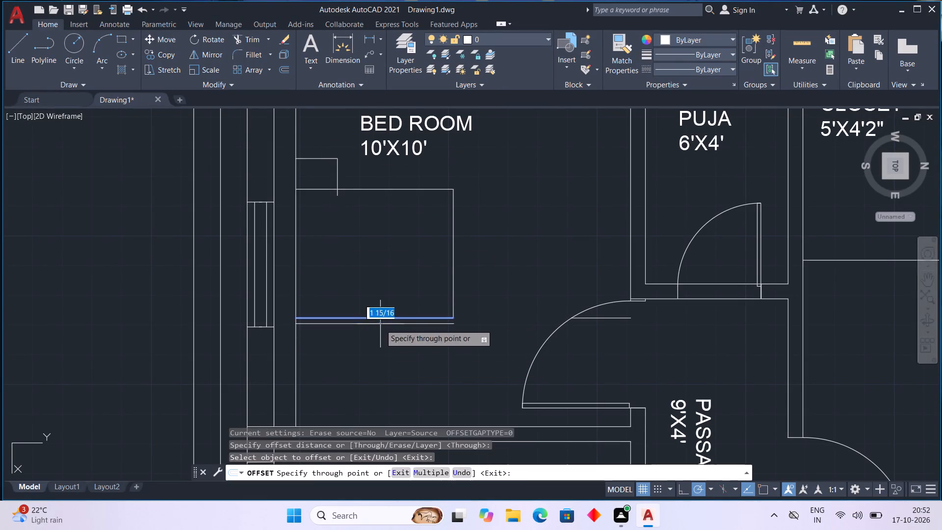
left_click(380, 356)
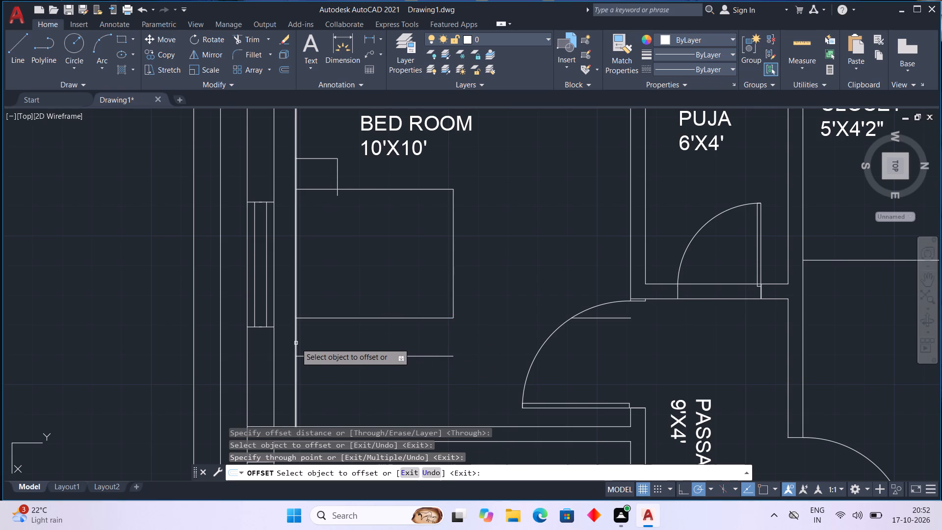
left_click(296, 343)
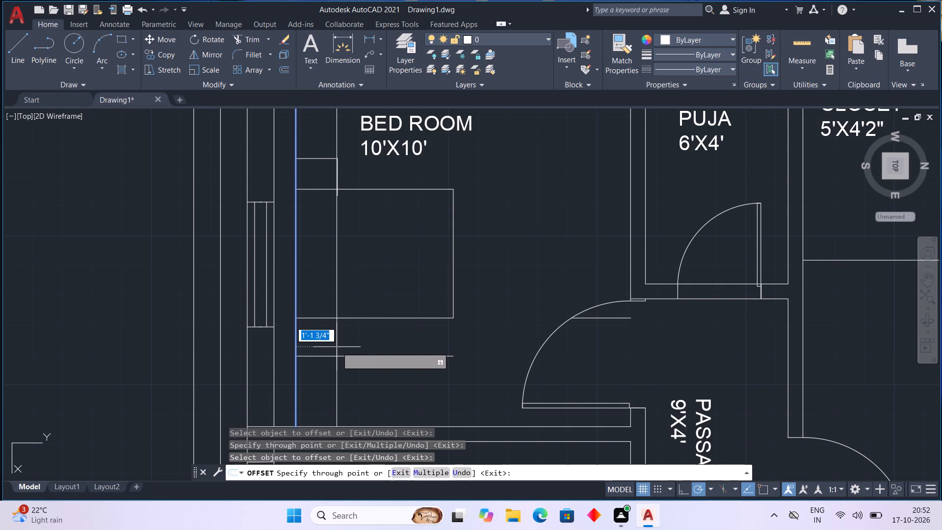
double_click(337, 347)
key("Escape")
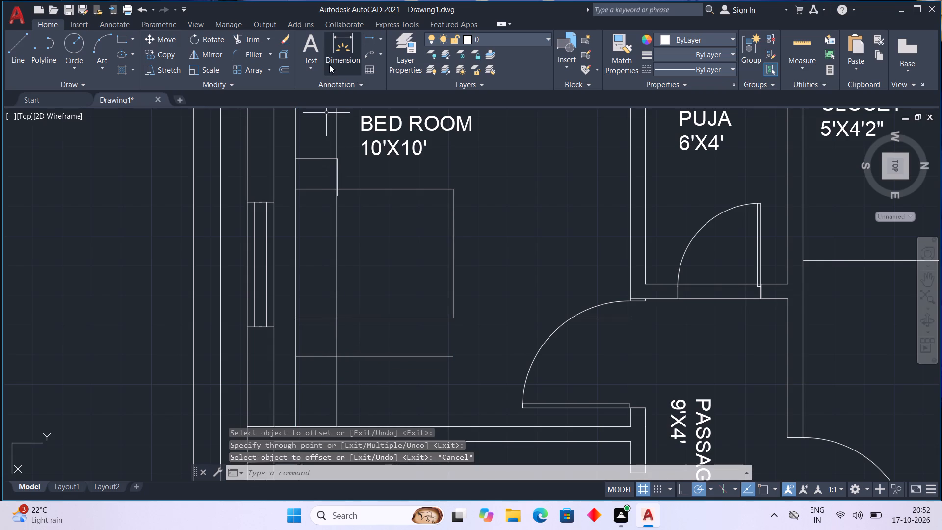
Trim the new offset lines outside the bedside tables: above the upper table, and beyond and below the lower table.
left_click(235, 38)
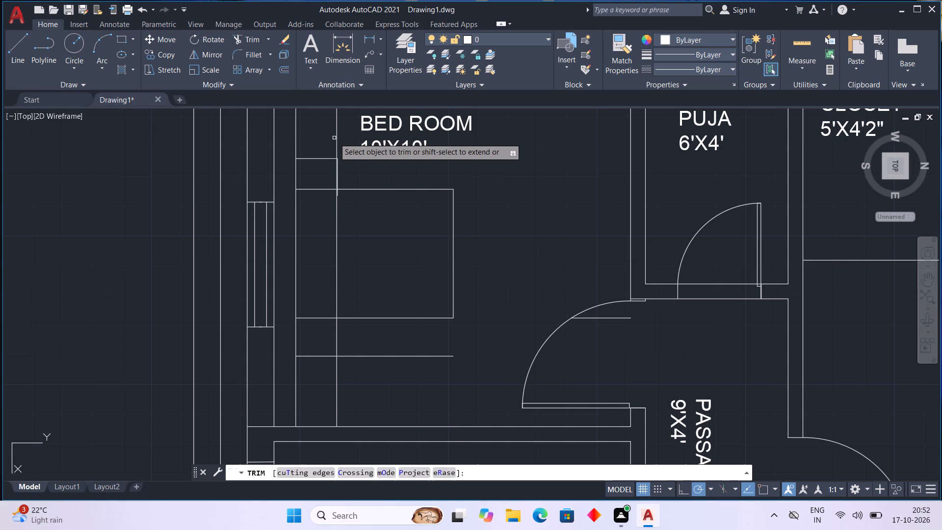
triple_click(334, 138)
left_click(341, 138)
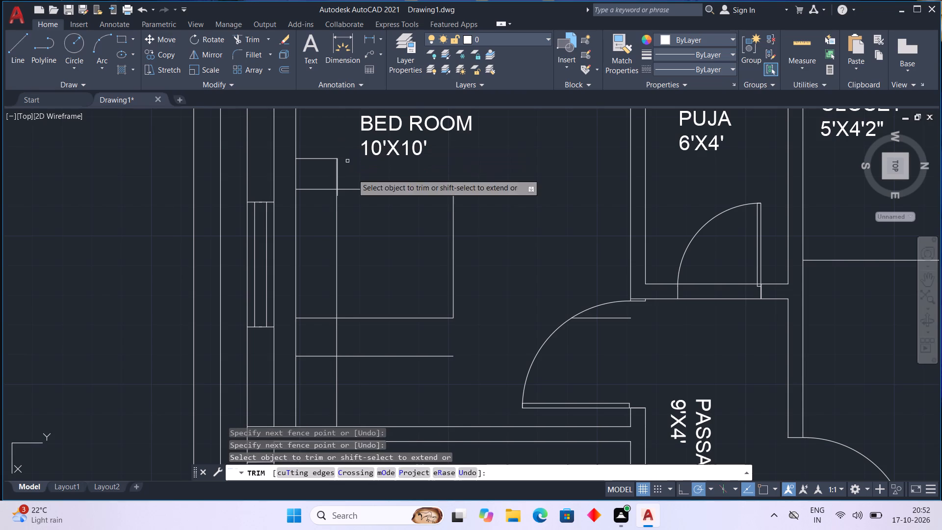
left_click(392, 355)
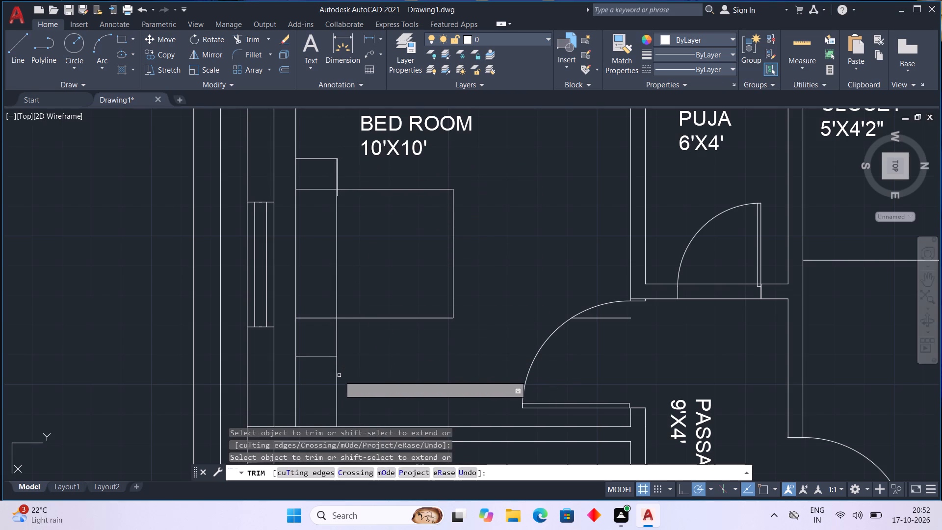
left_click(339, 375)
left_click(333, 379)
Trim the table-front line inside the bed outline and the short overhang of the upper table's line past the bed edge.
scroll(332, 380, "down", 1)
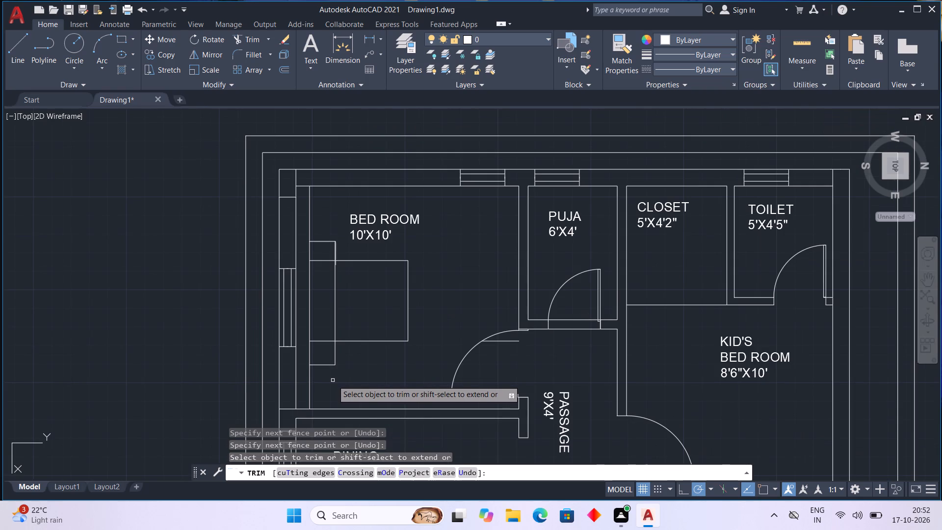
scroll(333, 381, "down", 1)
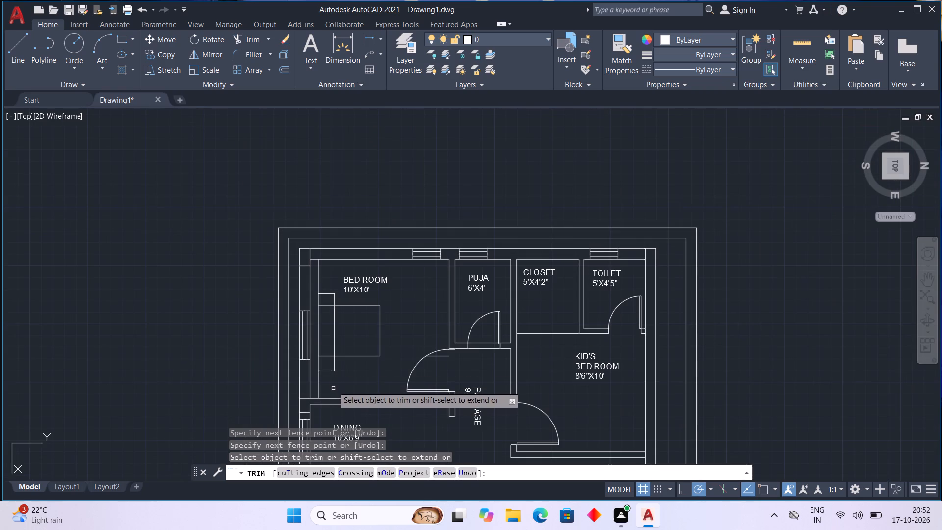
scroll(417, 327, "down", 1)
middle_click_drag(417, 390, 386, 259)
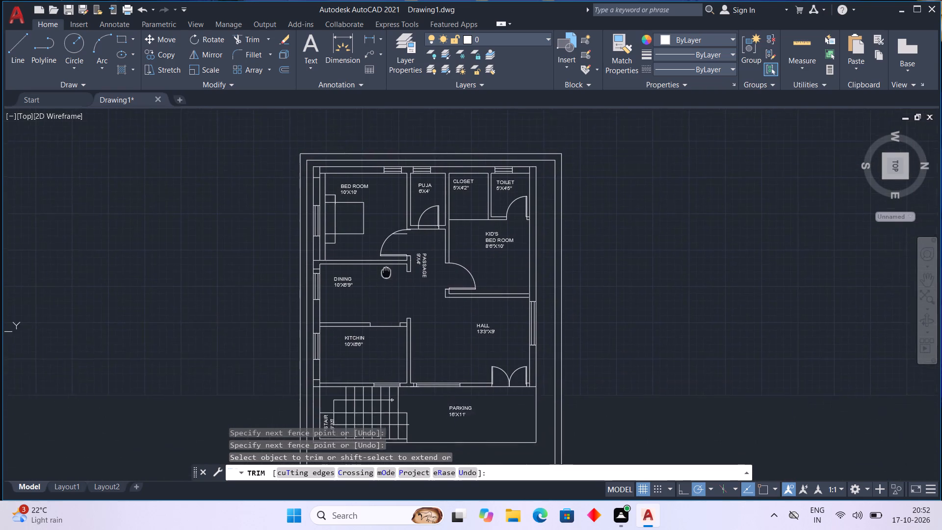
middle_click_drag(386, 259, 385, 252)
middle_click_drag(356, 242, 354, 272)
scroll(340, 246, "up", 1)
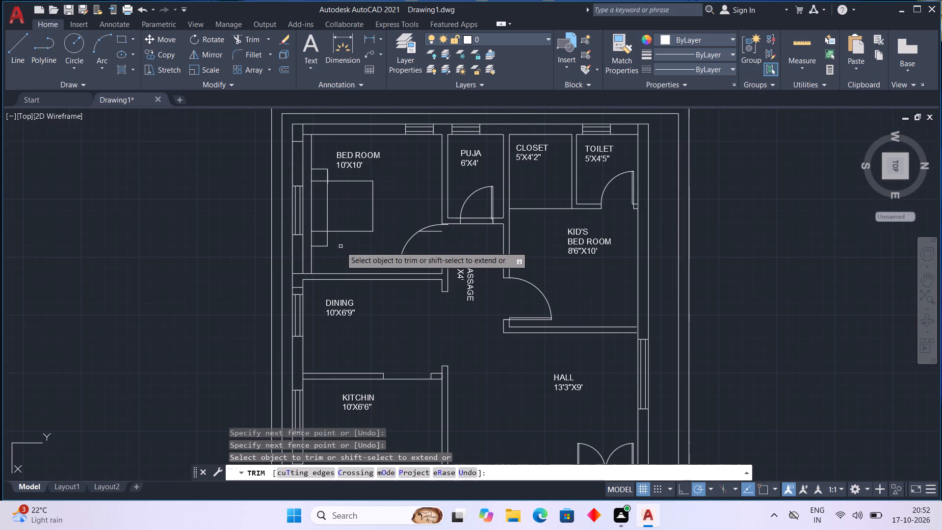
scroll(339, 237, "up", 2)
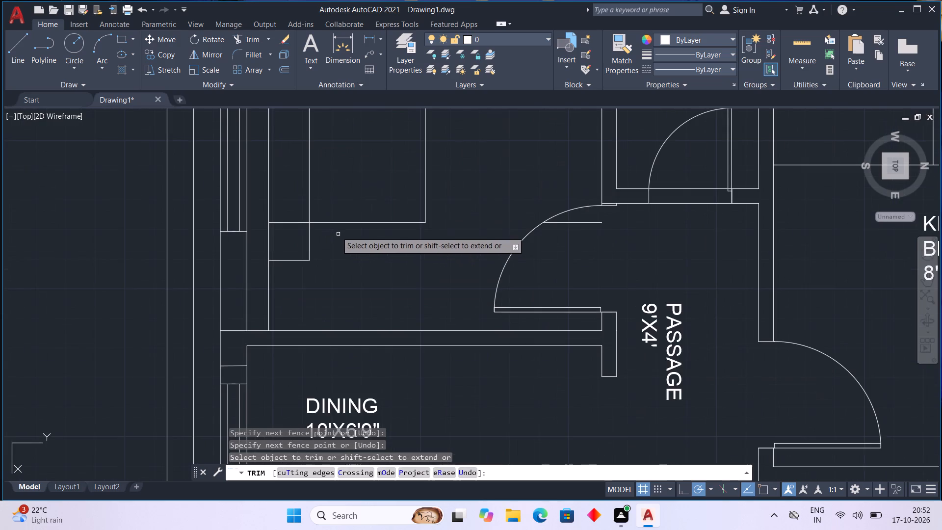
middle_click_drag(332, 201, 347, 304)
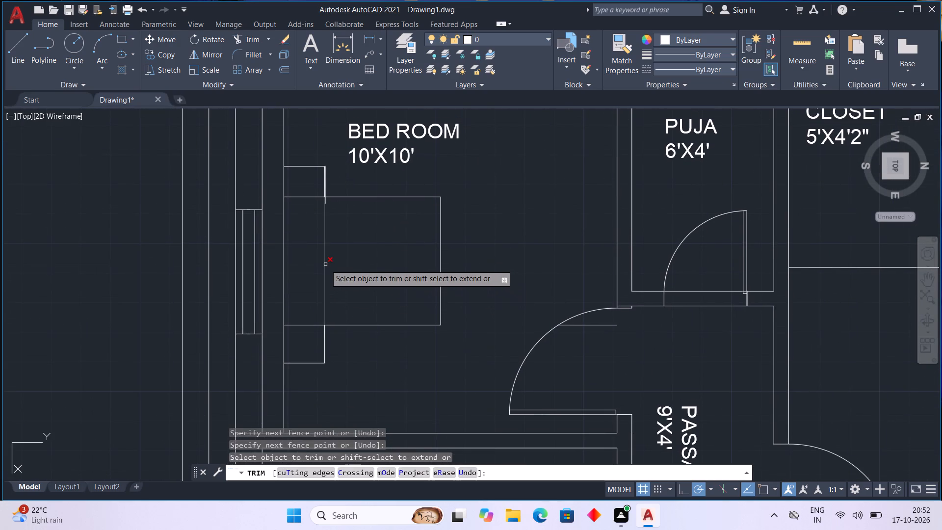
left_click(325, 265)
left_click(325, 201)
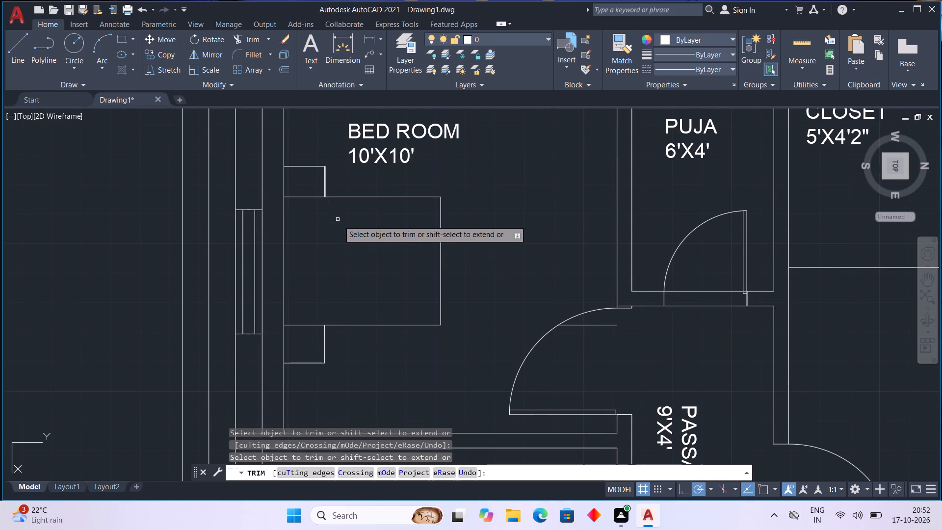
scroll(326, 256, "up", 1)
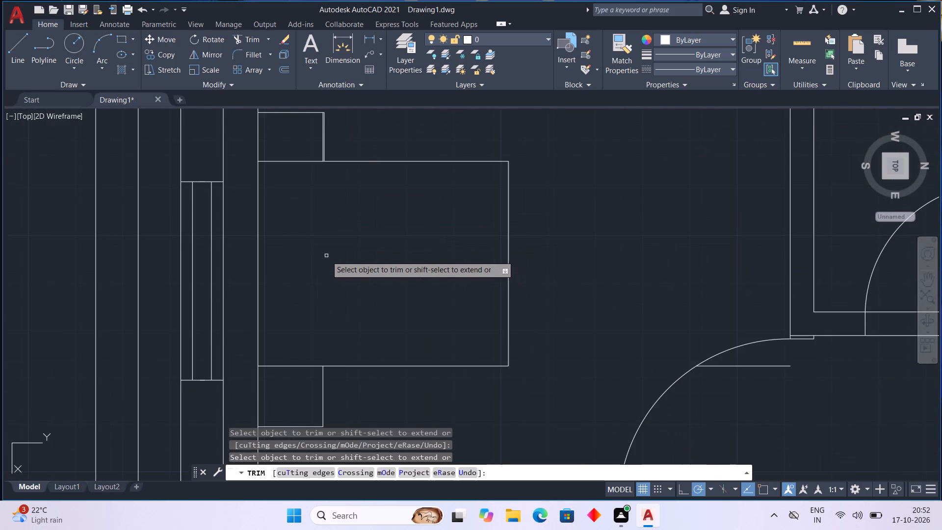
scroll(326, 256, "down", 1)
scroll(316, 256, "up", 1)
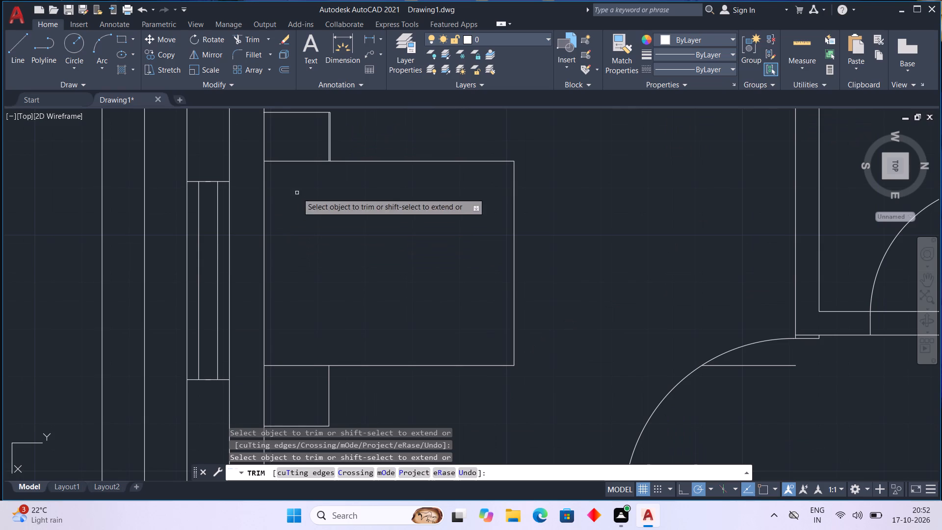
key("Escape")
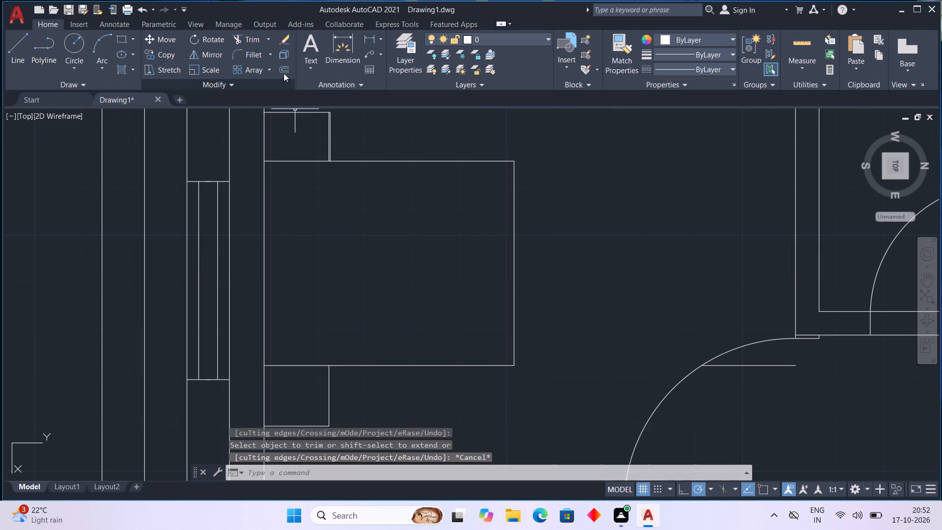
Offset the left vertical line into the bed near its head, and offset that copy about 1/2" back toward the wall.
left_click(284, 73)
key("space")
left_click(263, 252)
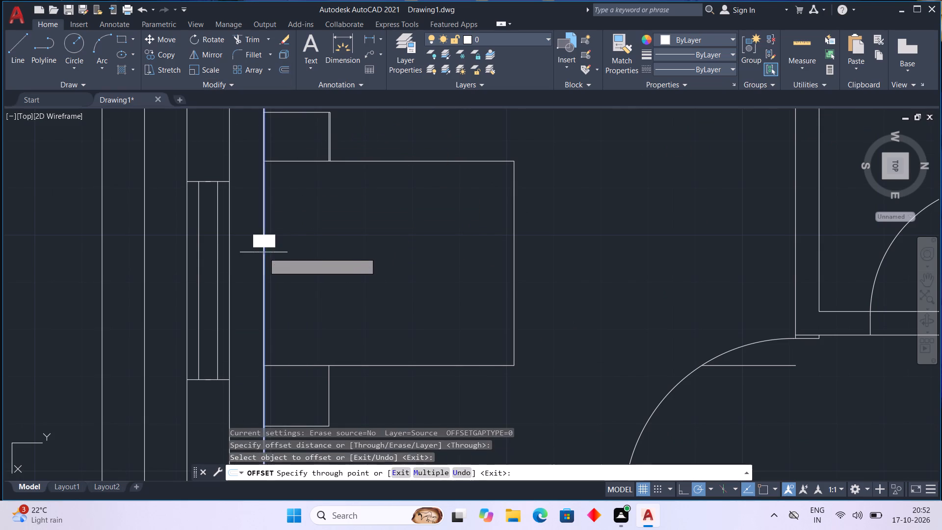
left_click(301, 258)
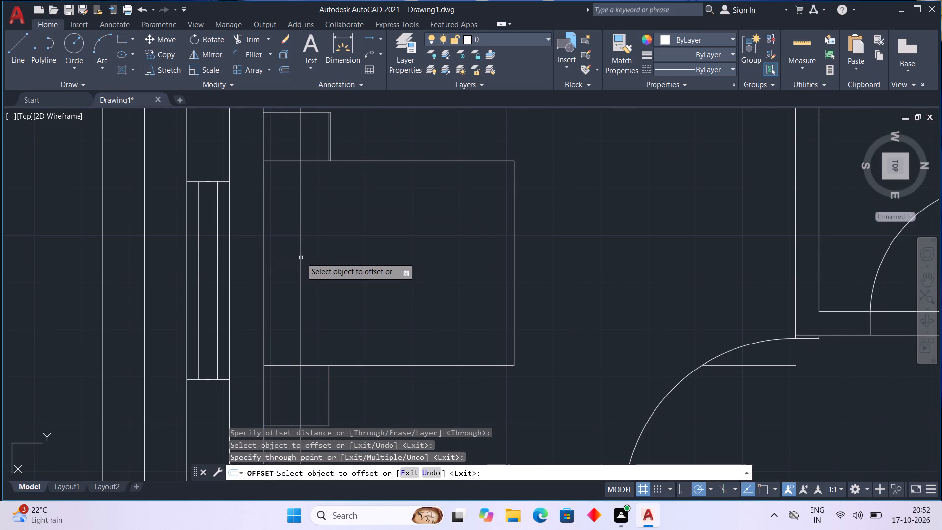
left_click(301, 258)
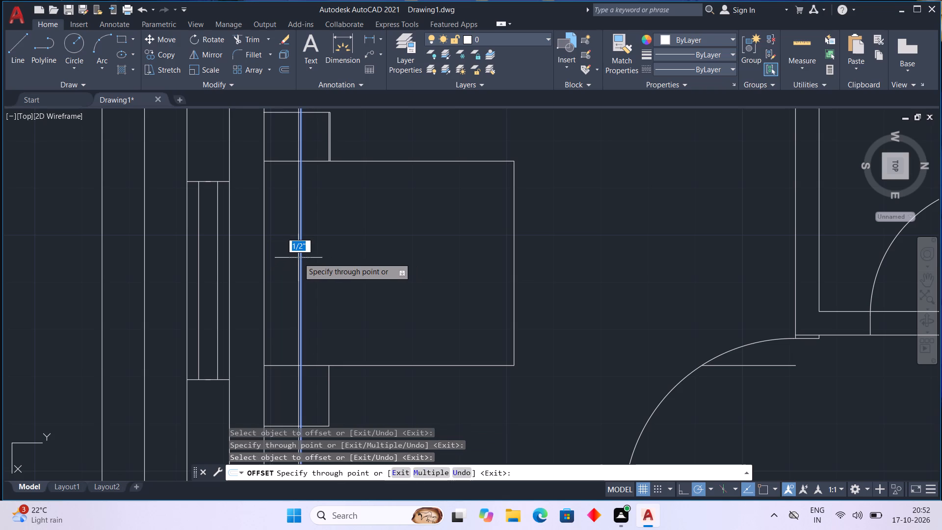
left_click(298, 258)
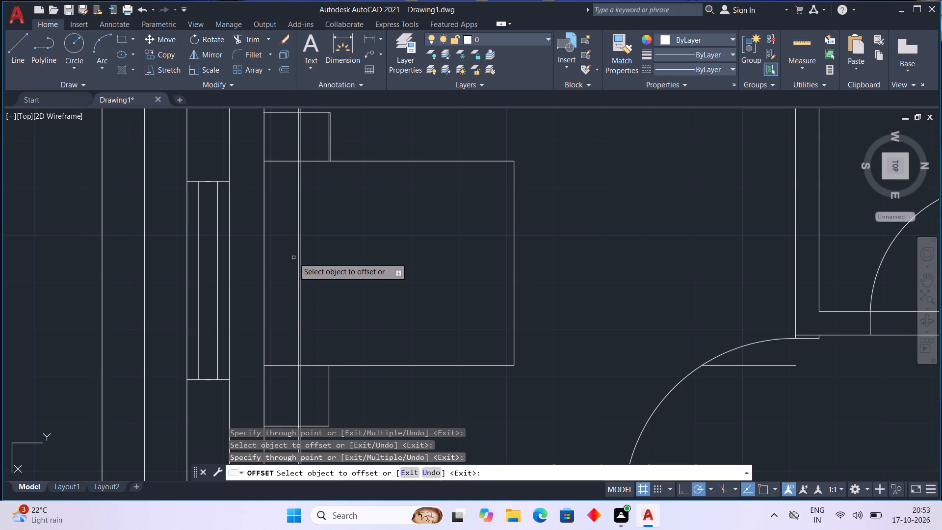
Offset the double line's wall-side line about 6 13/16" back toward the wall, just inside the bed's head edge.
scroll(295, 258, "up", 2)
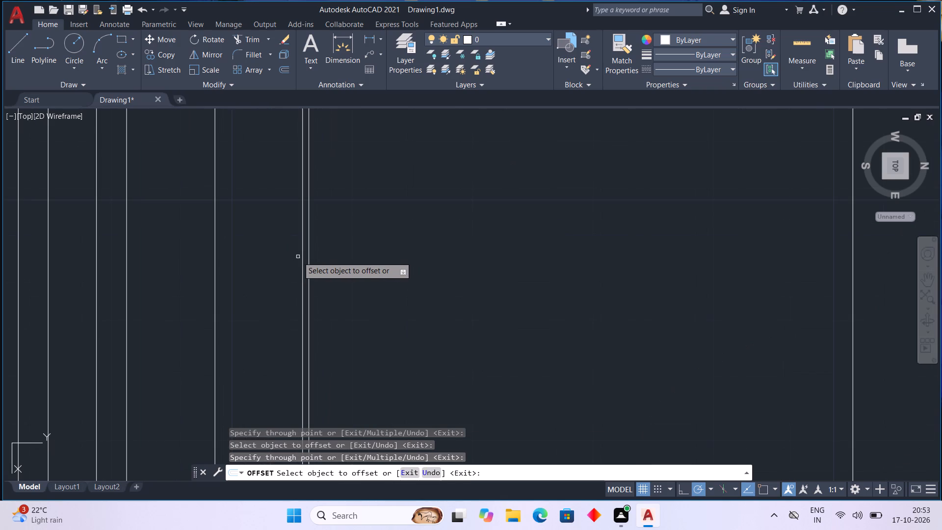
left_click(303, 258)
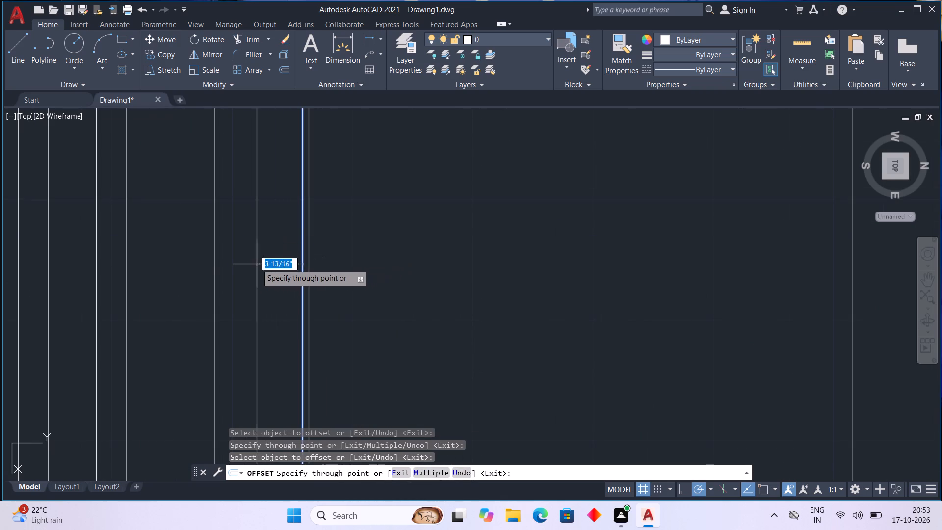
left_click(221, 269)
scroll(247, 262, "down", 2)
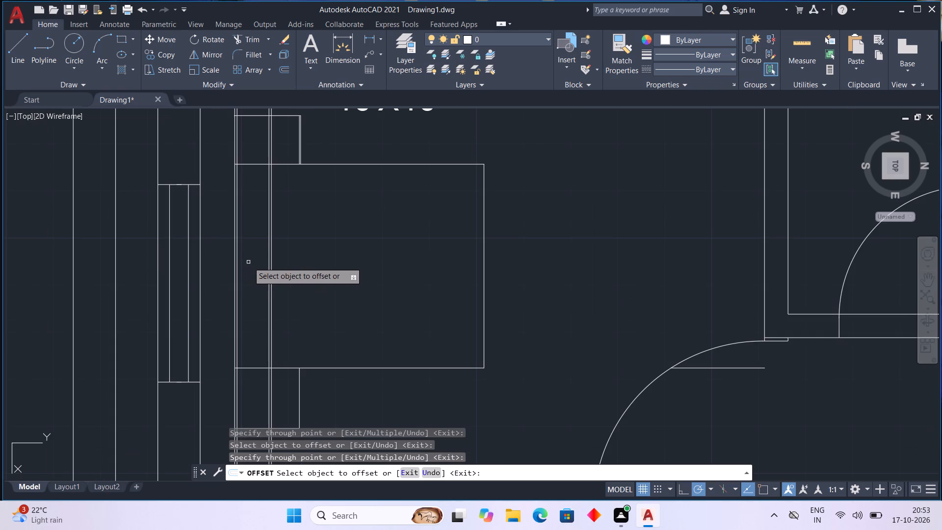
key("Escape")
Trim the vertical lines at the bed's head end where they run below the lower bedside table and above the upper one.
middle_click_drag(250, 283, 289, 167)
scroll(319, 232, "down", 1)
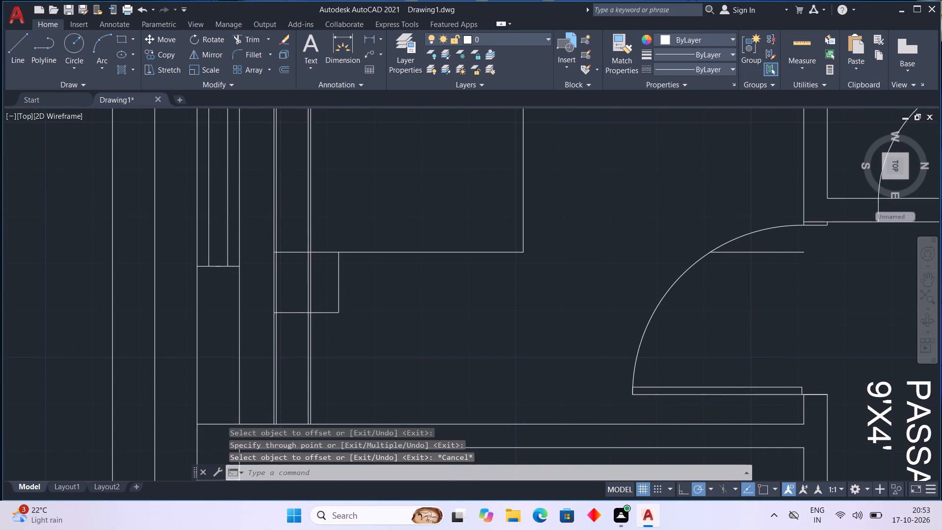
middle_click_drag(319, 226, 314, 263)
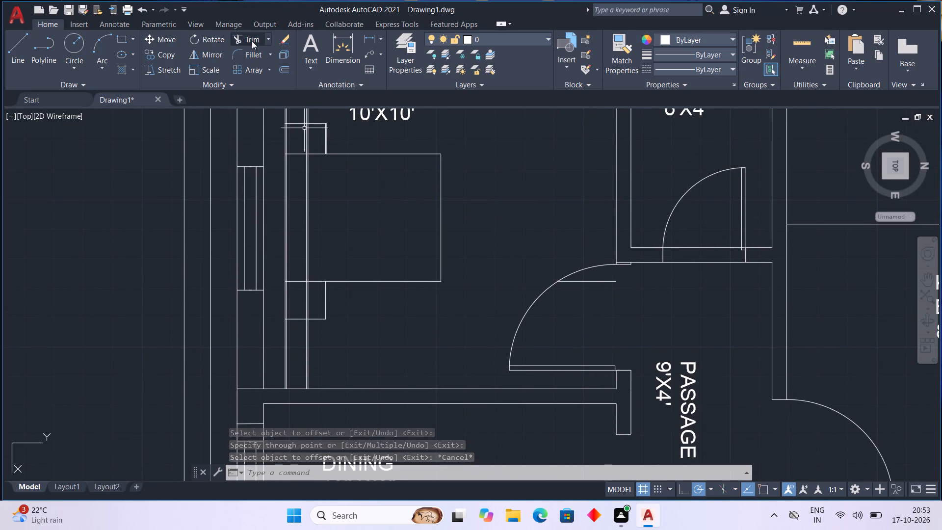
left_click(239, 36)
left_click_drag(313, 359, 308, 364)
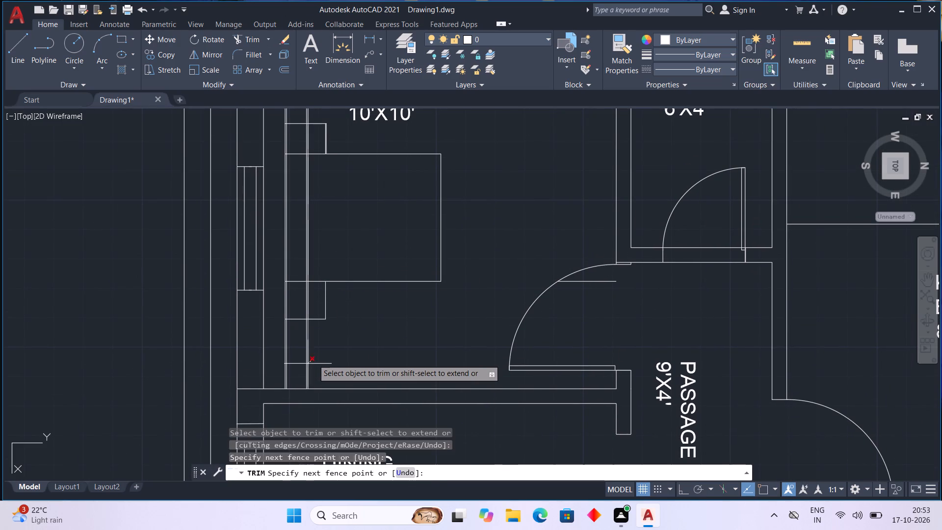
left_click_drag(308, 364, 284, 364)
left_click(284, 364)
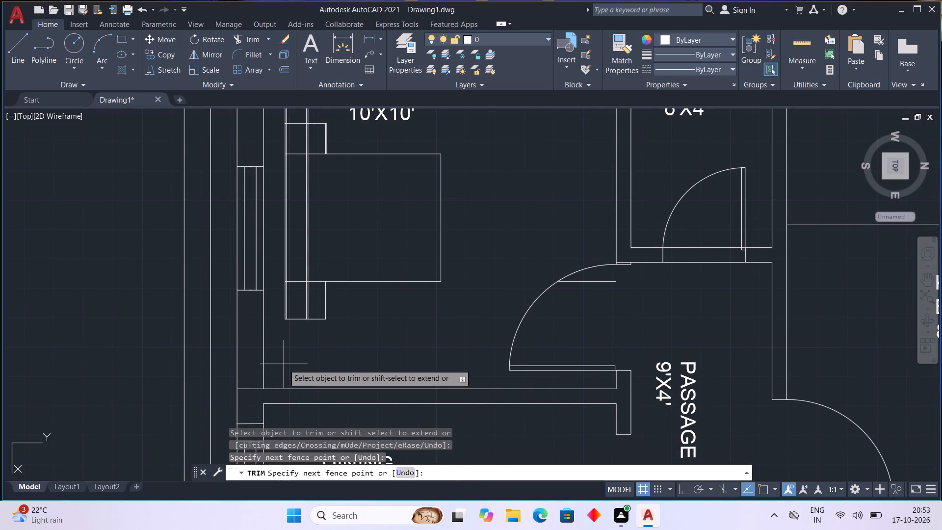
left_click(286, 364)
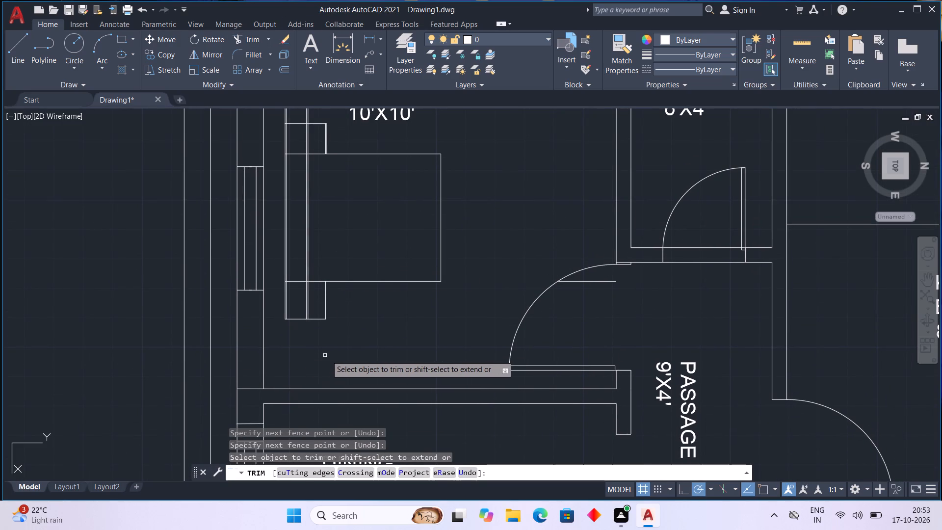
scroll(345, 344, "down", 1)
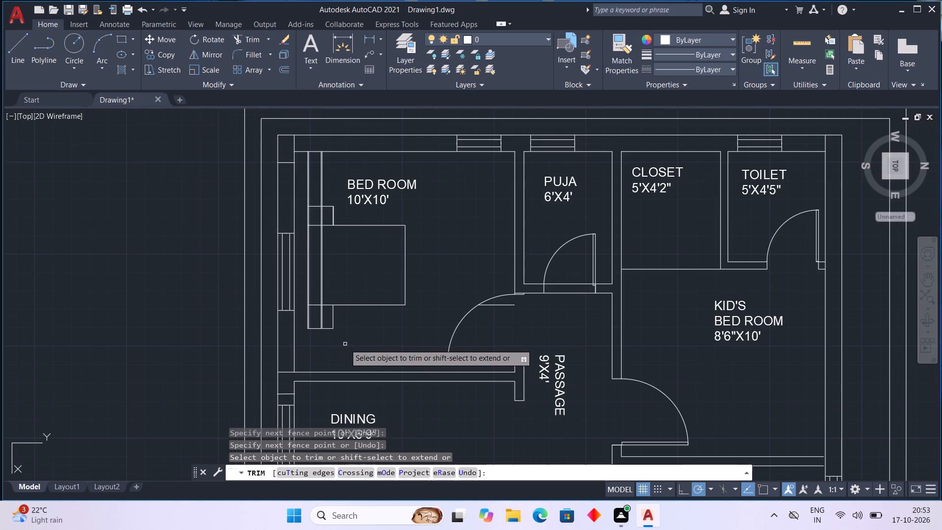
left_click_drag(331, 173, 324, 172)
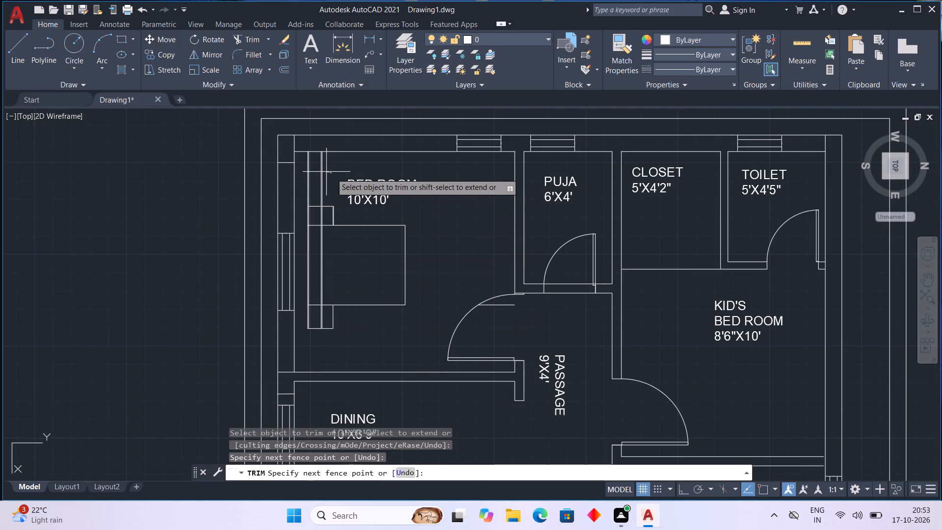
left_click_drag(324, 172, 303, 179)
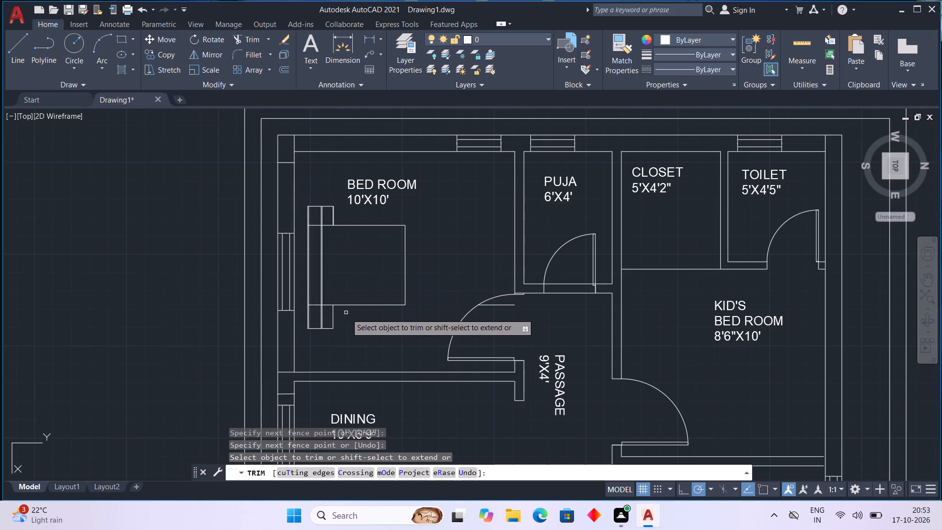
Trim the double vertical line where it crosses the lower and upper bedside tables, keeping it within the bed.
scroll(351, 315, "up", 1)
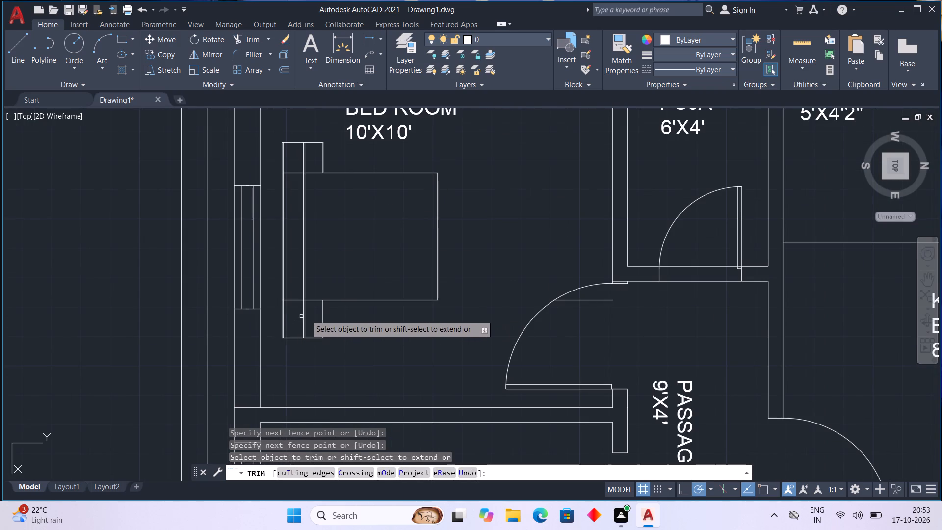
left_click_drag(312, 314, 301, 317)
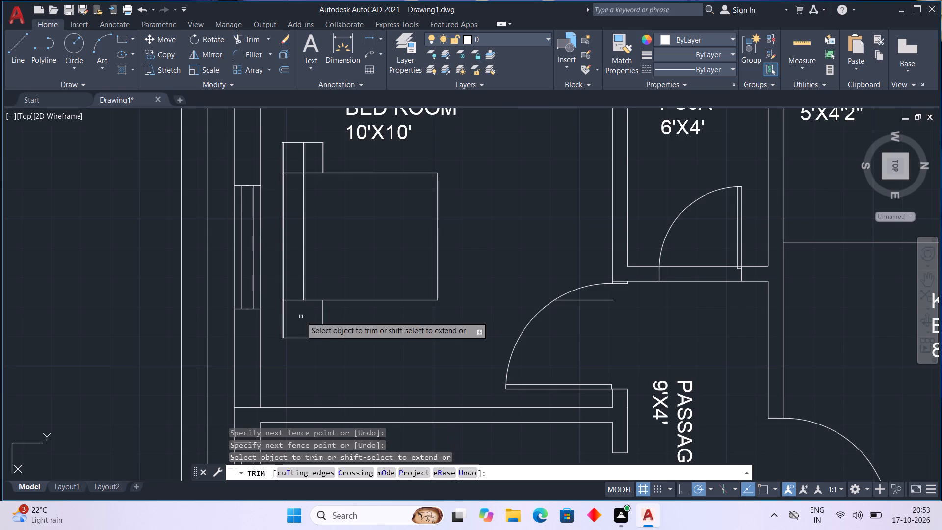
left_click_drag(311, 153, 302, 155)
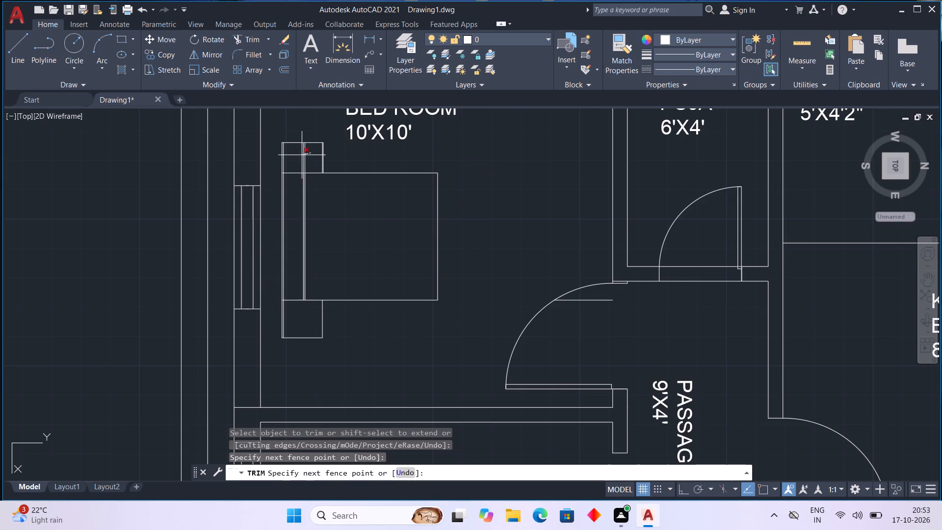
left_click_drag(302, 155, 297, 156)
scroll(323, 227, "up", 1)
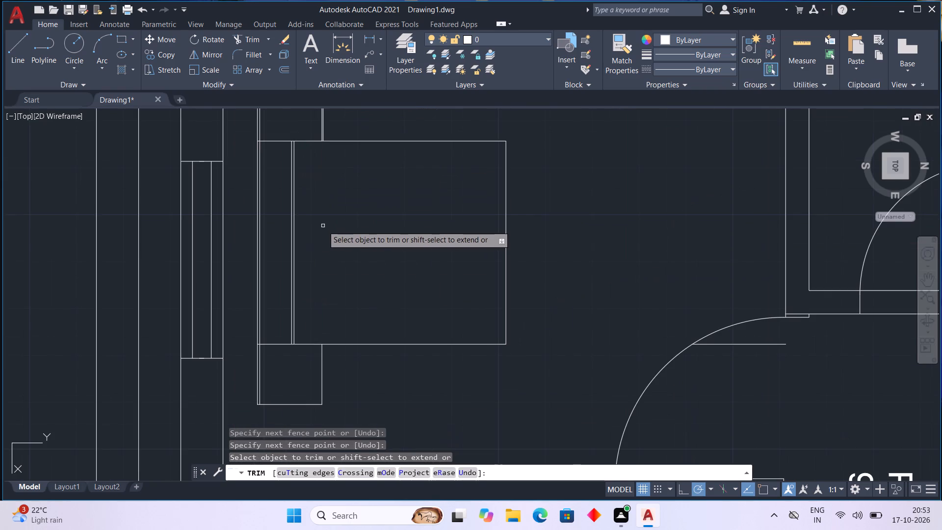
middle_click_drag(321, 223, 434, 258)
scroll(434, 256, "up", 1)
middle_click_drag(416, 205, 416, 214)
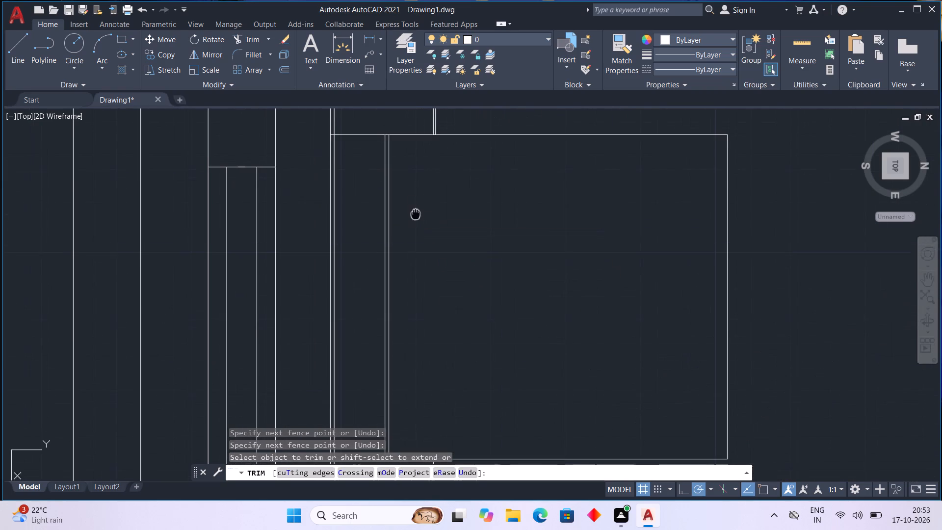
middle_click_drag(416, 214, 416, 214)
key("Escape")
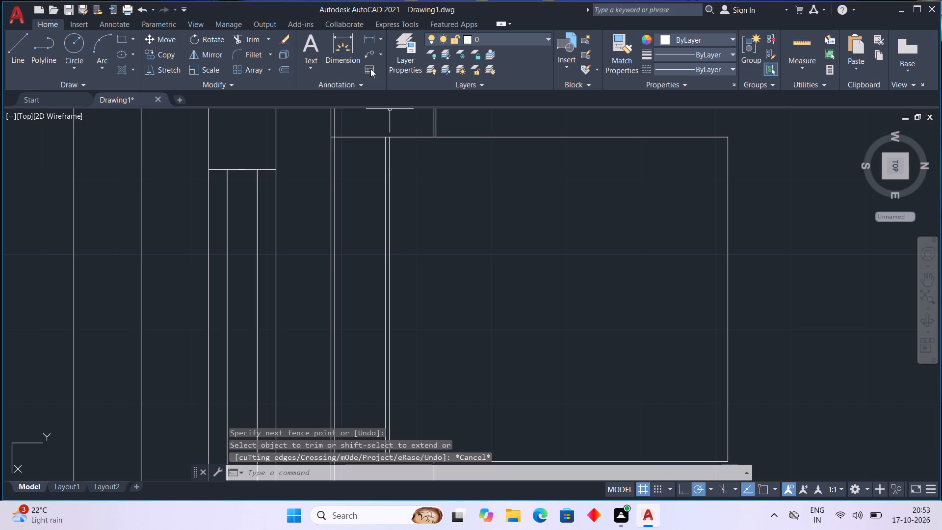
Offset the bed's upper edge a short distance into the bed, and offset that copy slightly further down to form a double line.
left_click(283, 70)
key("space")
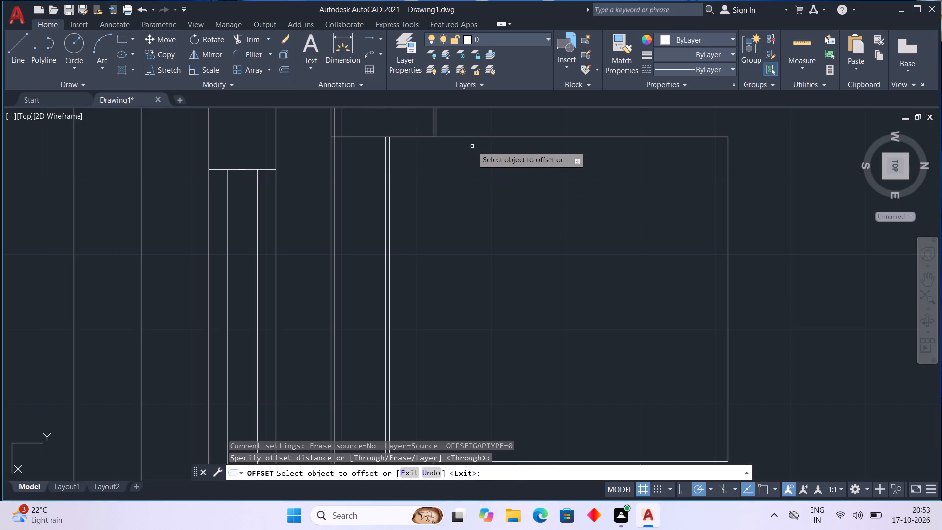
left_click(473, 136)
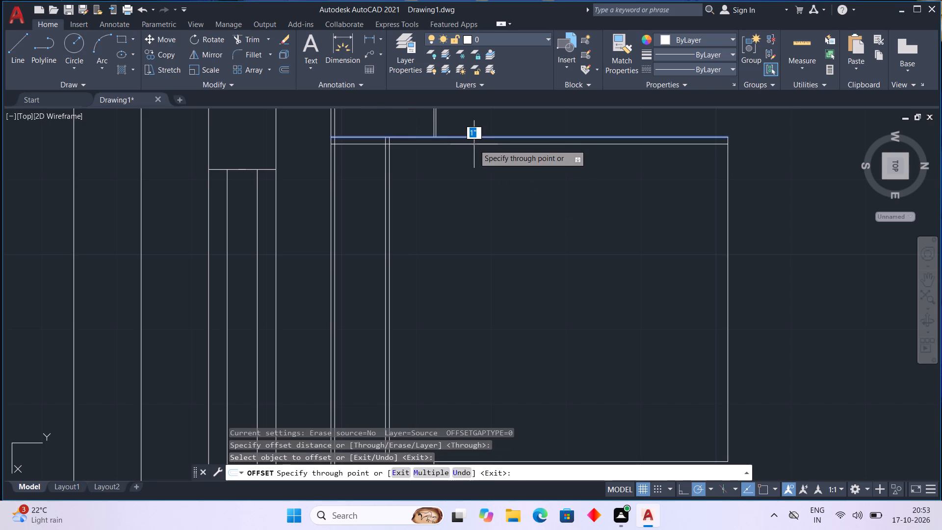
left_click(475, 169)
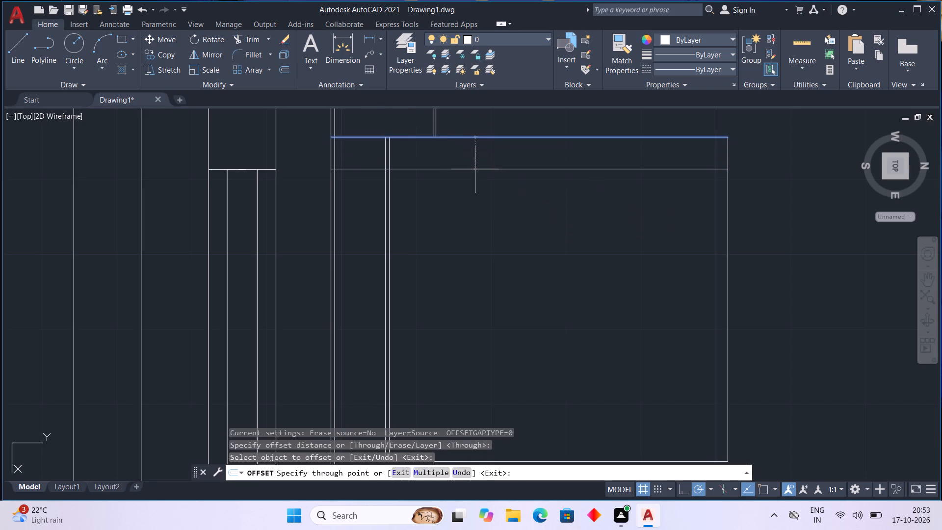
left_click(485, 170)
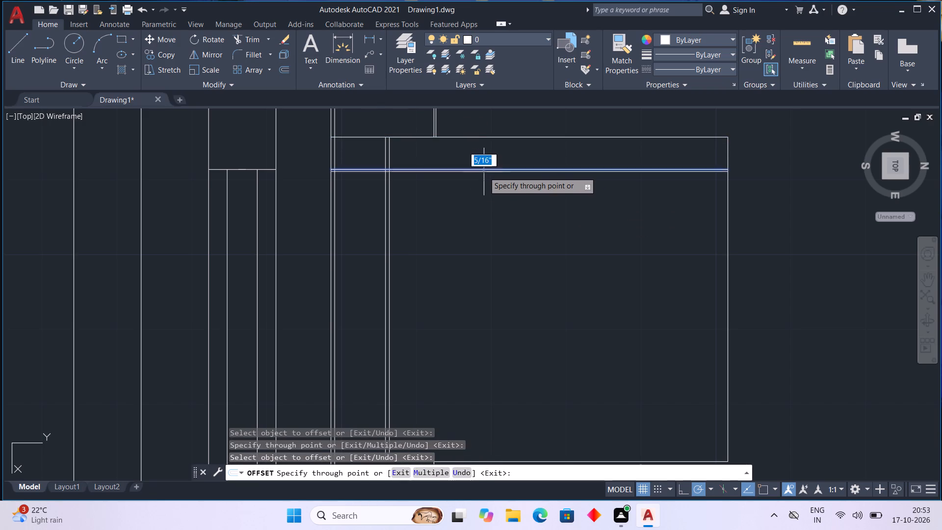
left_click(484, 173)
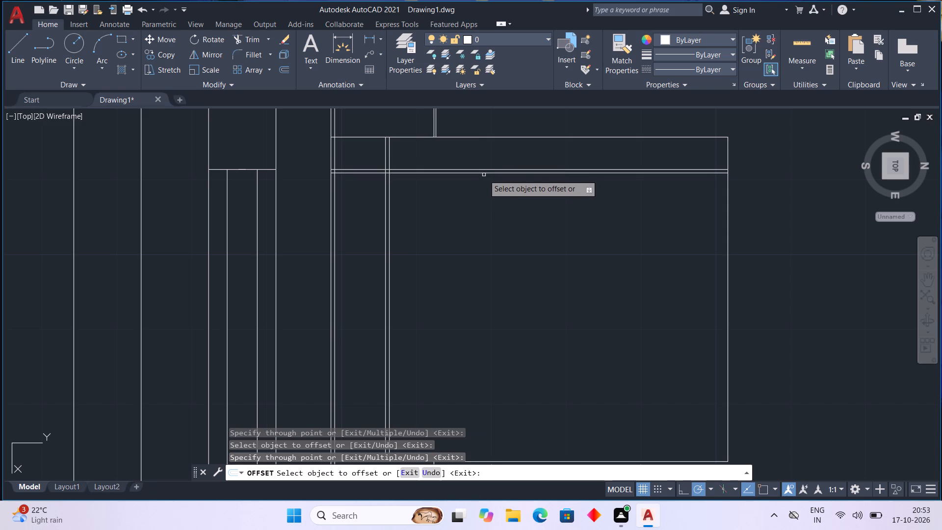
Offset the double line's lower line down about 1'-5 1/4" to mid-bed, and offset that copy slightly further down.
left_click(485, 173)
scroll(497, 278, "down", 1)
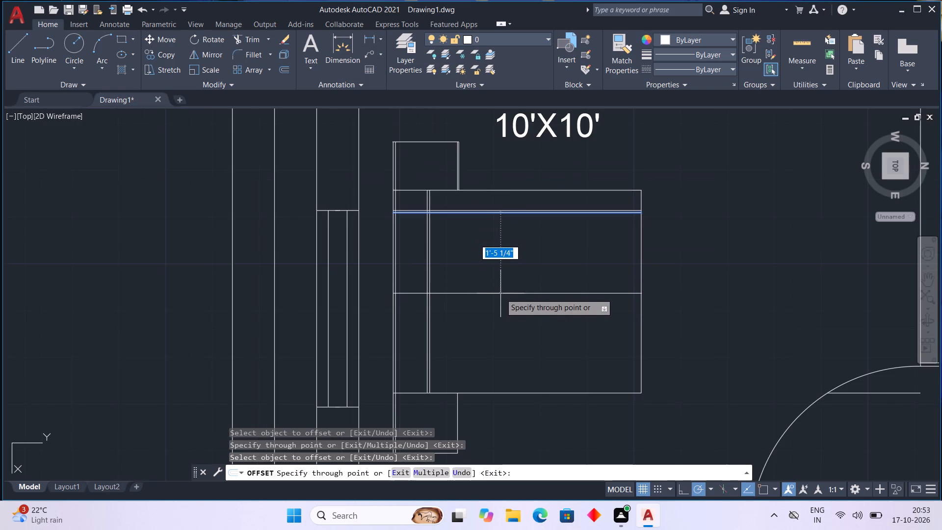
left_click(500, 293)
left_click(500, 293)
left_click(500, 296)
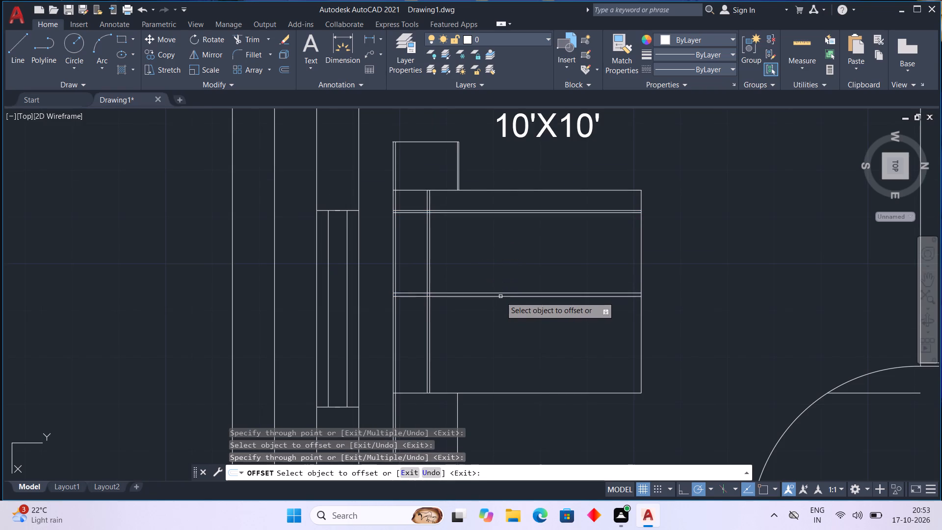
Offset the lower mid-bed line down to near the bed's lower edge, and offset that copy about 3/4" back up.
left_click(500, 296)
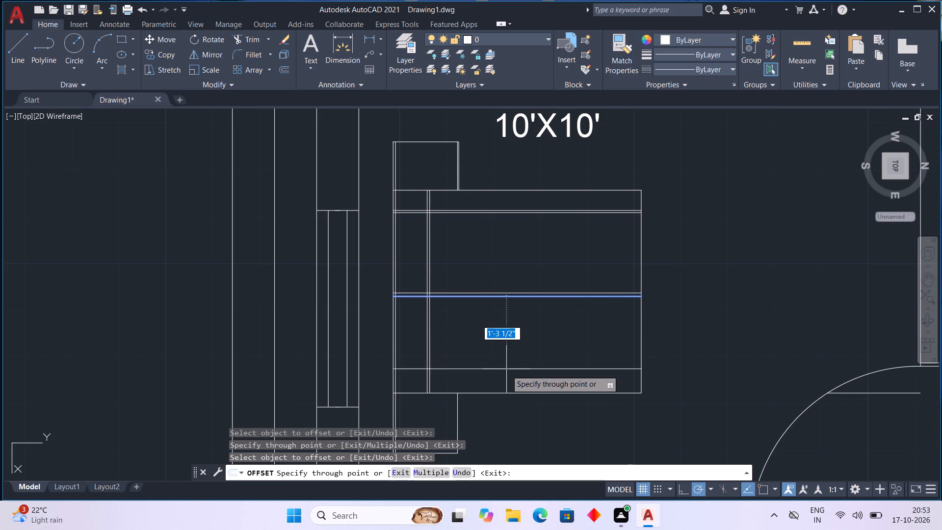
left_click(507, 378)
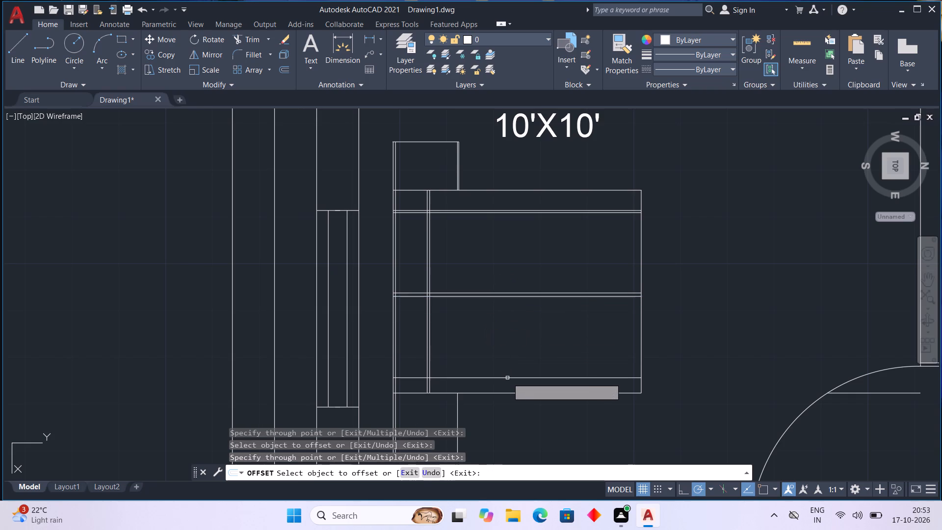
left_click(507, 378)
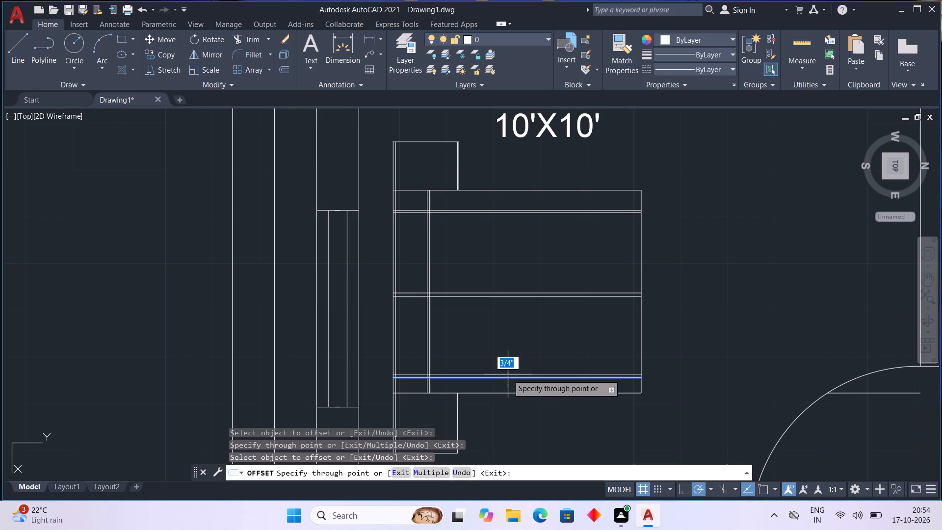
left_click(508, 374)
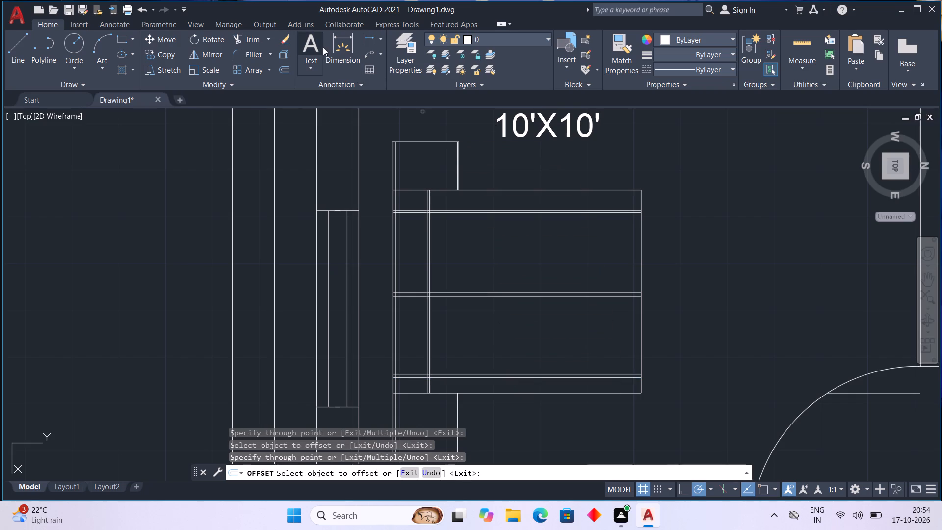
Trim the three pairs of horizontal lines across the bed beyond the double vertical line, leaving only the head-end segments.
left_click(240, 38)
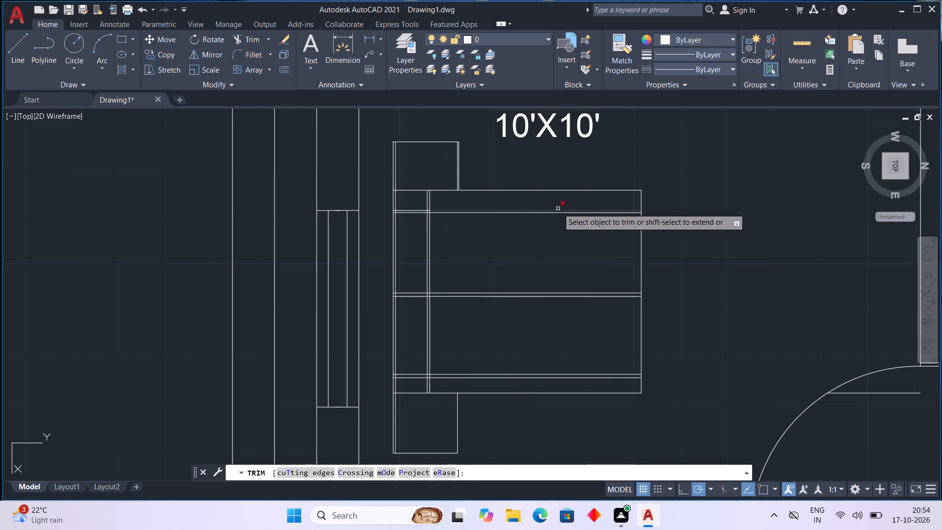
left_click_drag(559, 202, 561, 223)
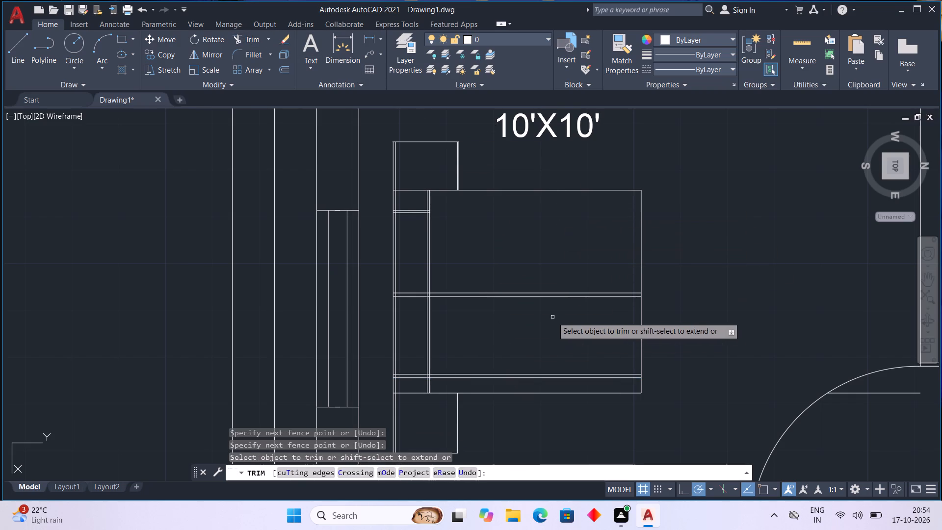
left_click_drag(547, 249, 548, 369)
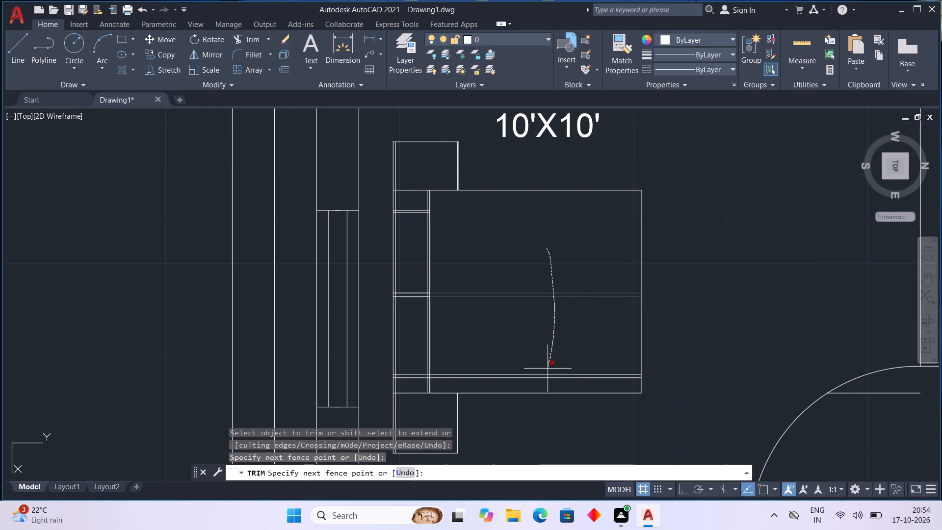
left_click_drag(548, 369, 541, 381)
Trim the double vertical line's ends above the top horizontal pair and below the bottom pair to close the pillow outlines.
left_click_drag(436, 204, 424, 200)
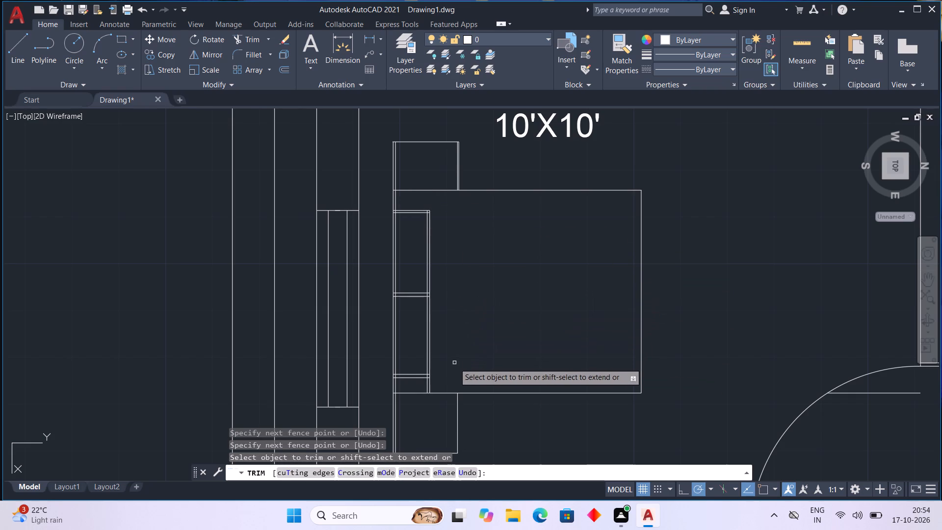
left_click_drag(450, 370, 422, 384)
left_click(421, 384)
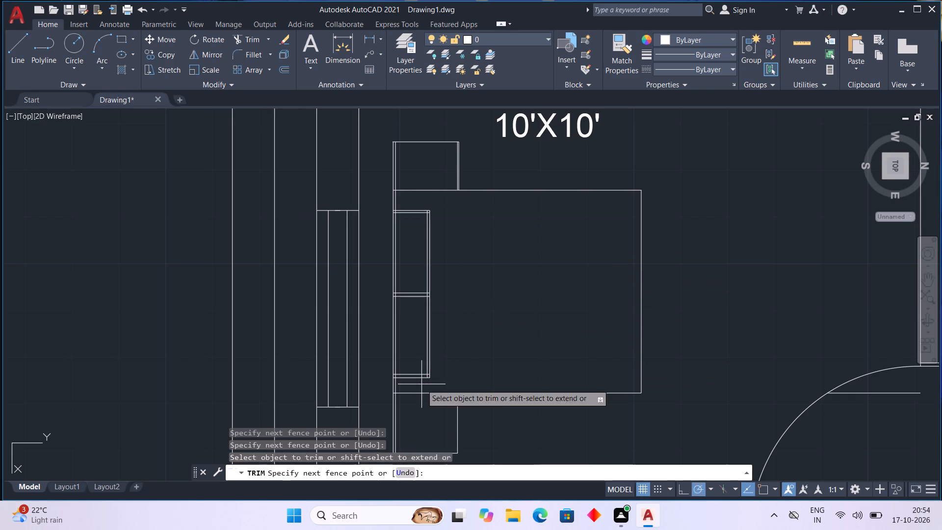
scroll(401, 216, "up", 1)
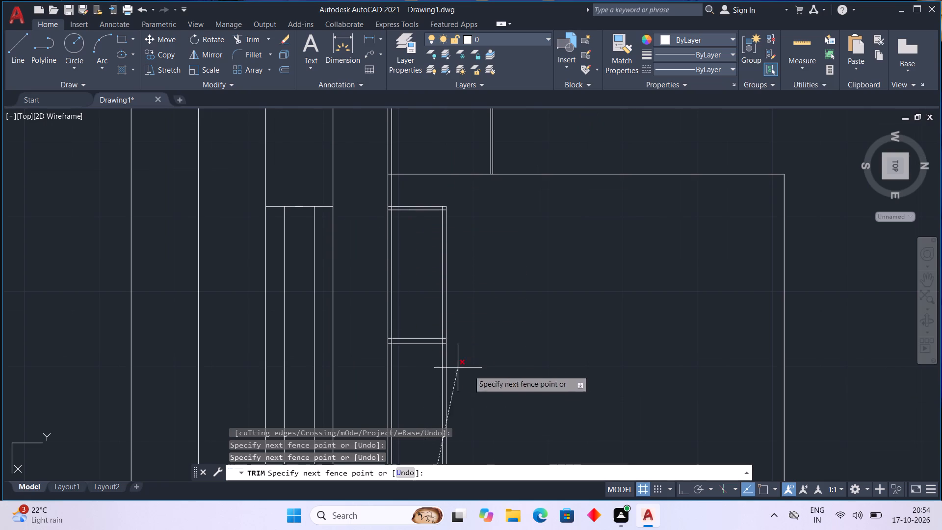
scroll(576, 357, "down", 2)
middle_click(576, 356)
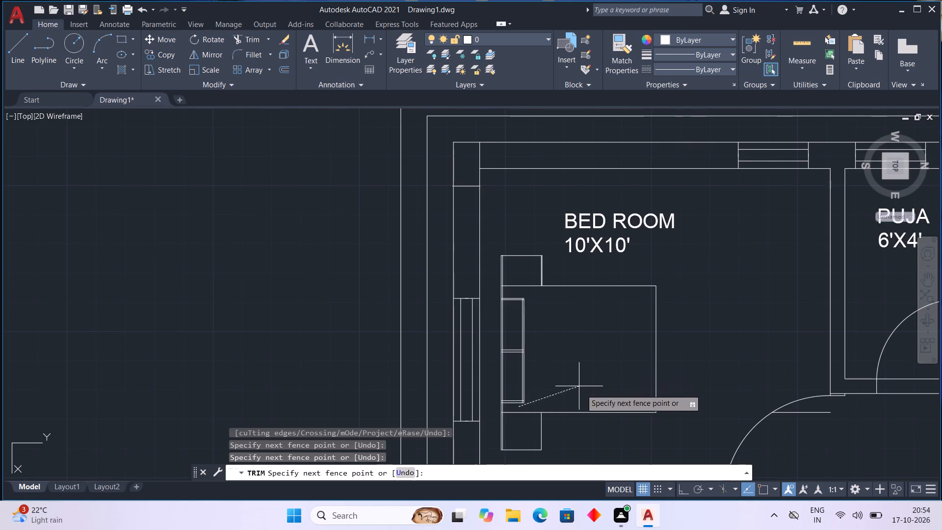
Trim the crossing line ends at the upper pillow's two top corners, leaving clean inner and outer outlines.
left_click(581, 391)
middle_click_drag(560, 400, 503, 308)
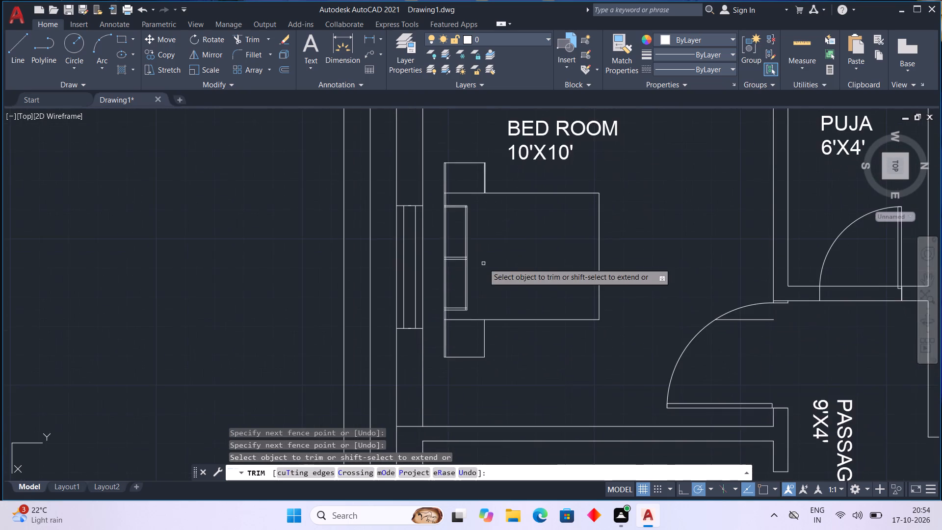
scroll(479, 261, "up", 2)
scroll(449, 123, "up", 4)
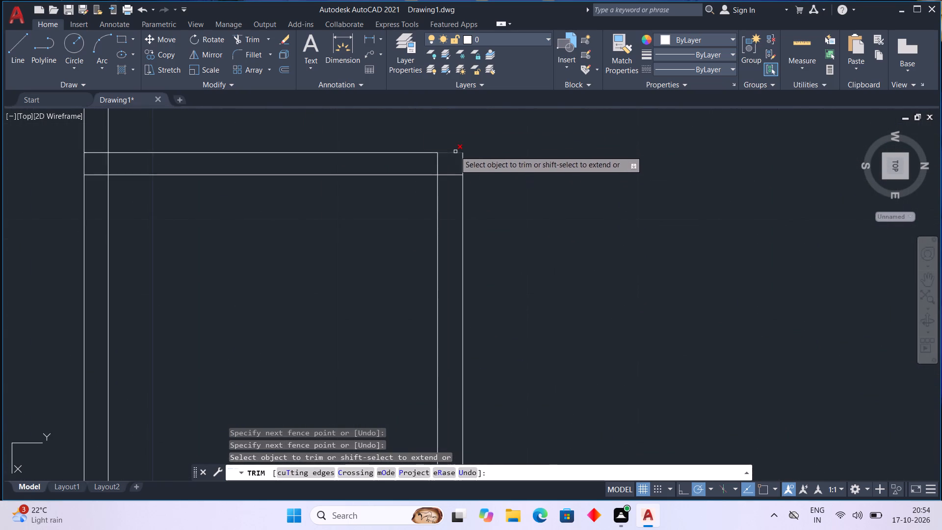
scroll(217, 130, "down", 1)
left_click_drag(141, 134, 142, 135)
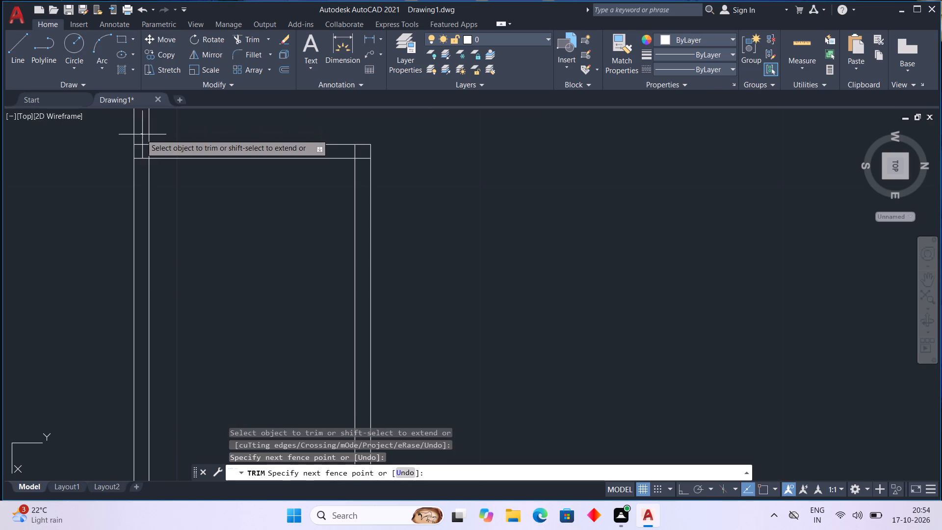
left_click_drag(142, 135, 140, 163)
left_click(140, 163)
left_click_drag(144, 154, 154, 154)
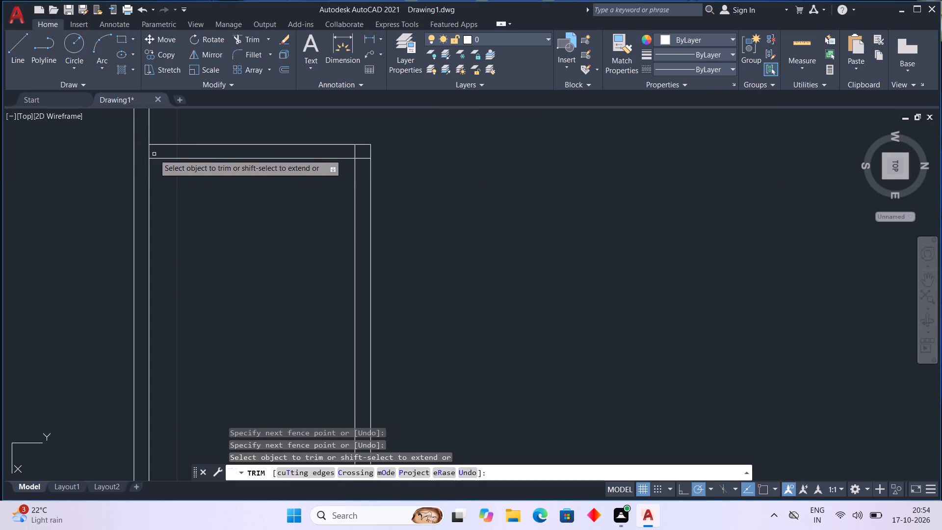
left_click(148, 152)
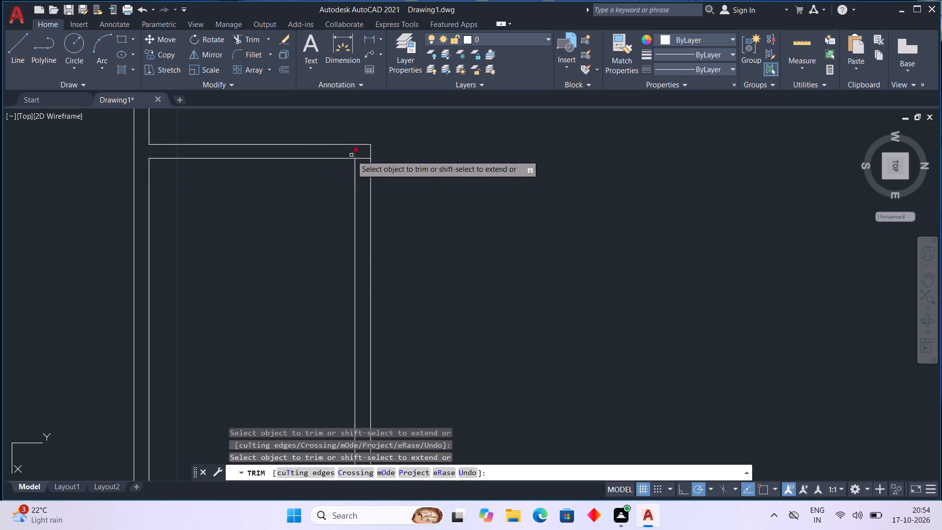
left_click_drag(351, 153, 368, 176)
scroll(367, 218, "down", 1)
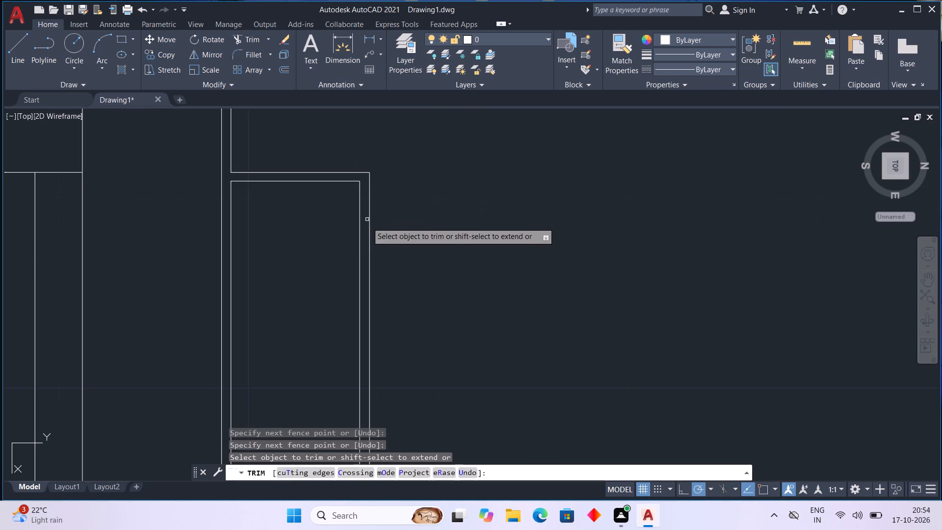
Trim the overlapping line ends where the two pillows meet at mid-bed, leaving separate inner rectangles.
middle_click_drag(365, 257, 403, 140)
middle_click_drag(437, 440, 467, 283)
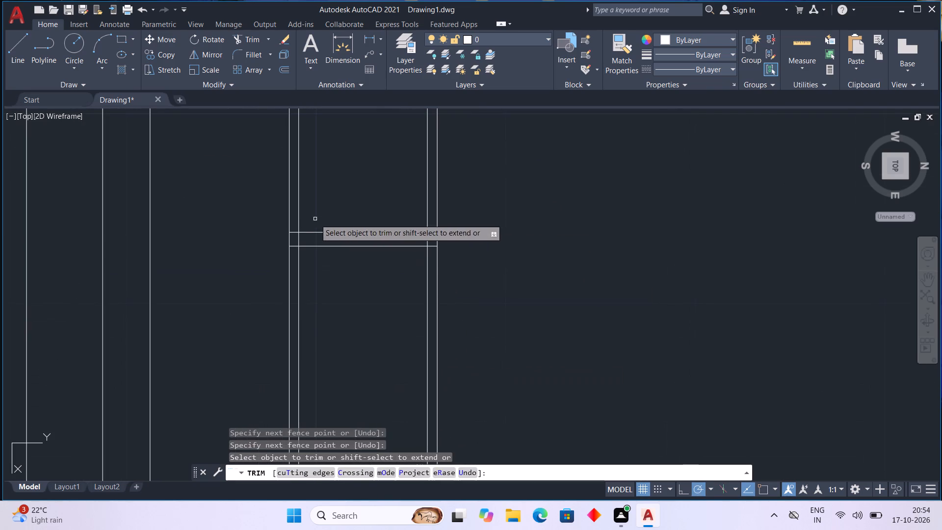
left_click_drag(294, 221, 292, 252)
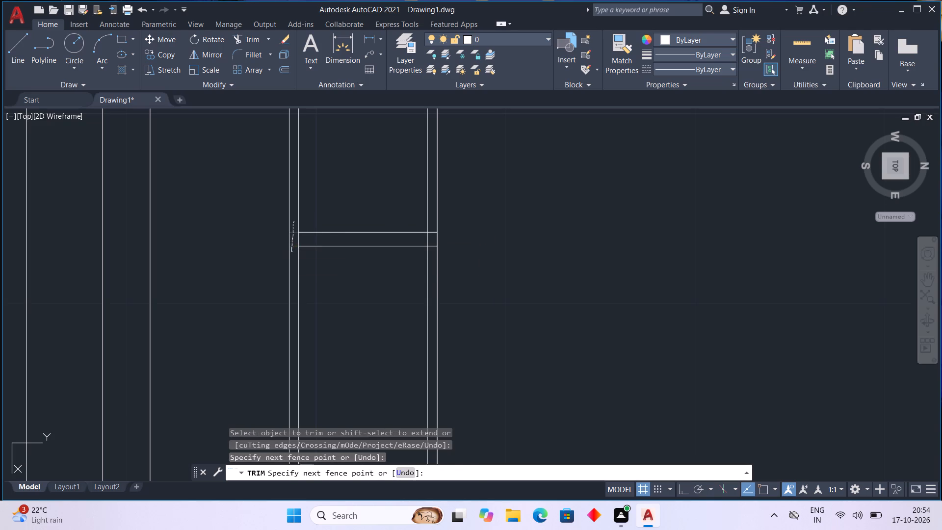
left_click_drag(296, 236, 301, 238)
left_click_drag(303, 238, 312, 238)
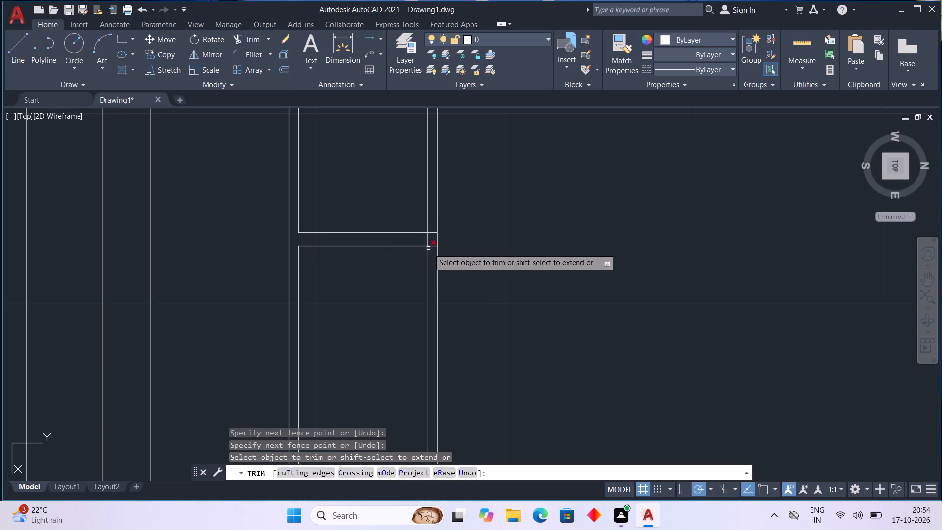
left_click_drag(431, 228, 432, 264)
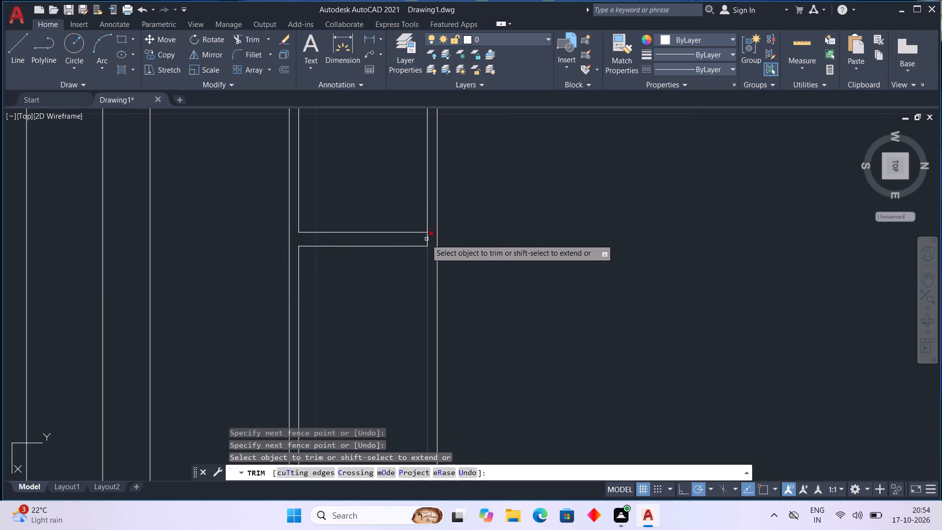
left_click(426, 238)
scroll(427, 238, "down", 2)
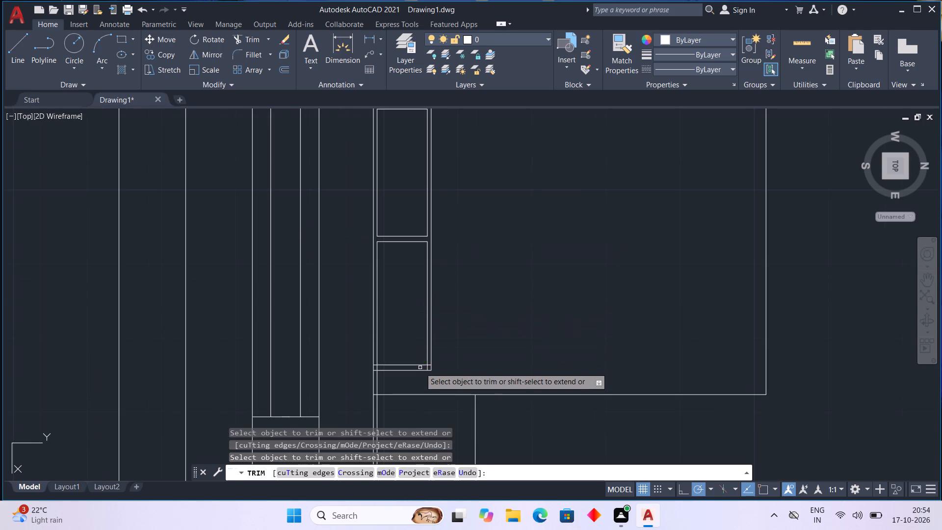
Trim the crossing line ends at the lower pillow's two bottom corners to finish its double outline.
scroll(420, 369, "up", 2)
left_click_drag(444, 349, 437, 369)
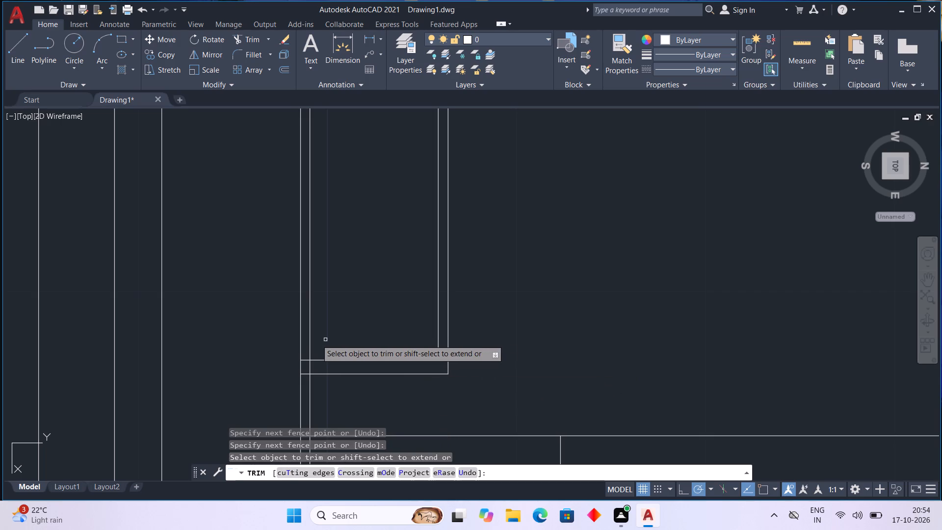
left_click_drag(305, 352, 311, 369)
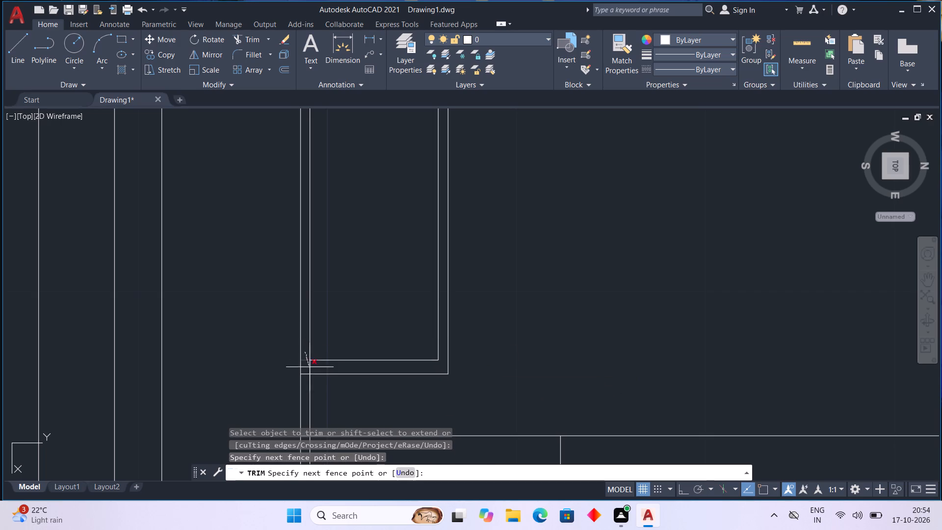
left_click_drag(311, 369, 311, 371)
scroll(313, 371, "down", 3)
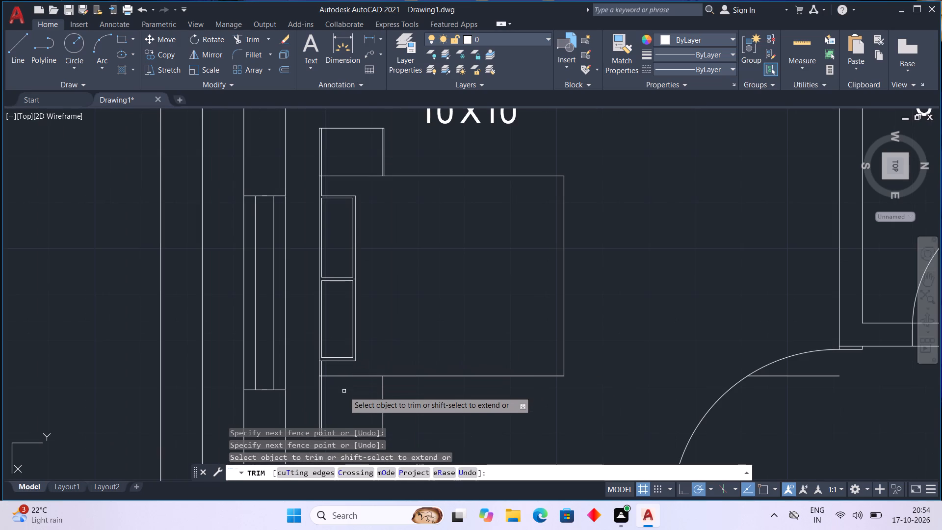
scroll(341, 391, "up", 1)
scroll(341, 390, "down", 2)
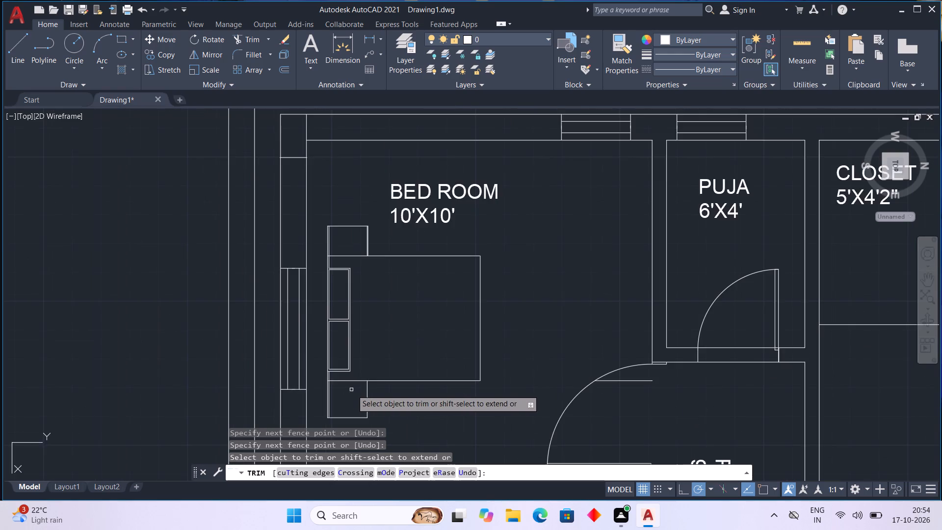
scroll(352, 390, "down", 1)
middle_click_drag(385, 386, 329, 259)
key("Escape")
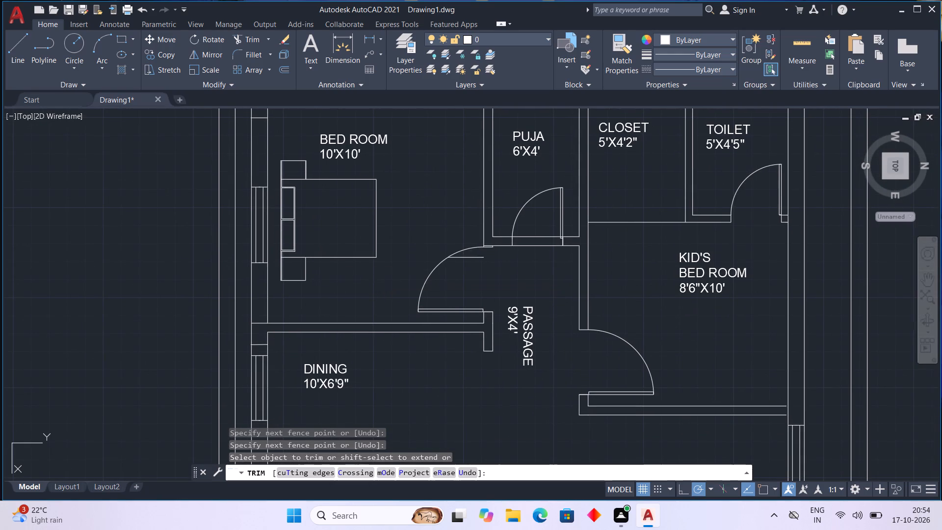
key("Escape")
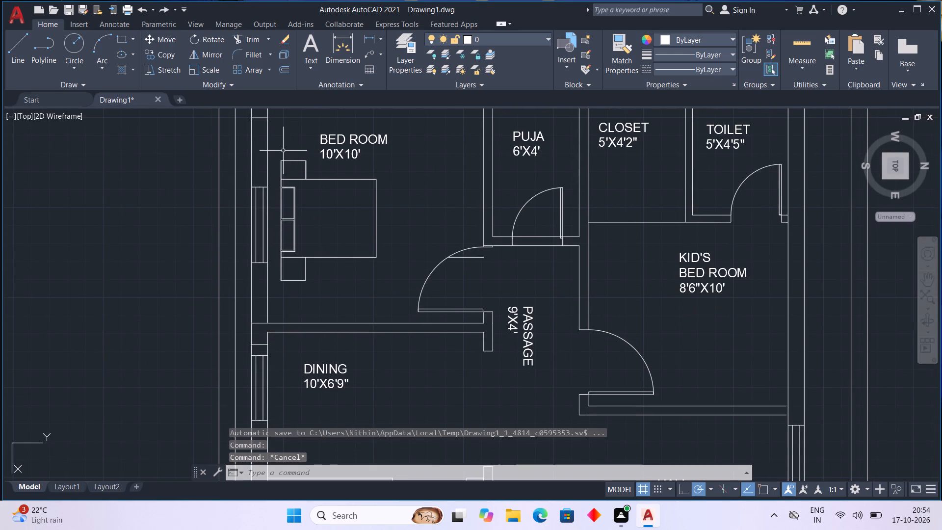
Copy the bed with its pillows and bedside tables from the BED ROOM into the KID'S BED ROOM, about 17'-8" away.
left_click(273, 154)
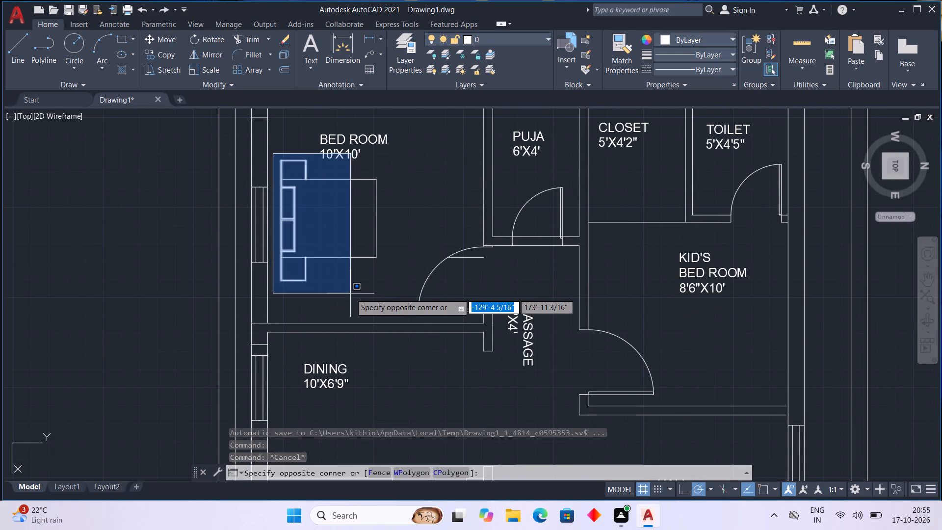
left_click(389, 303)
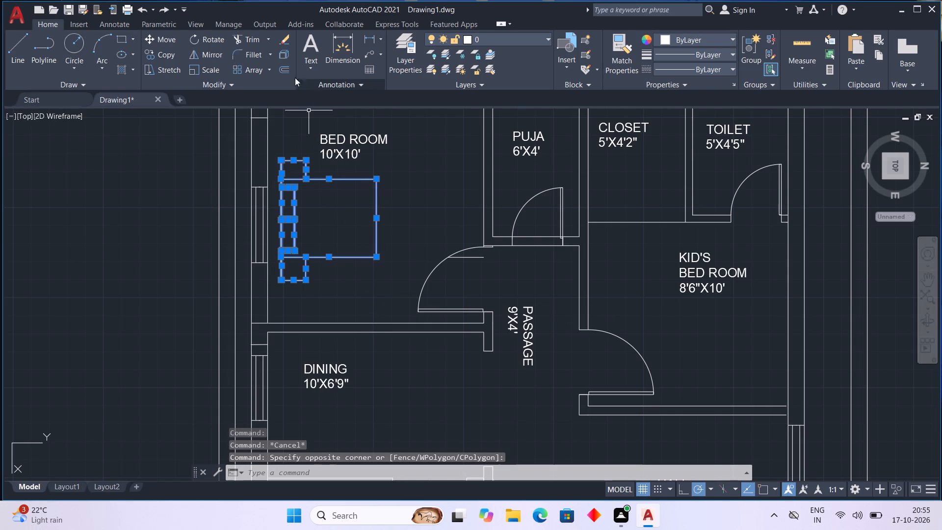
left_click(149, 57)
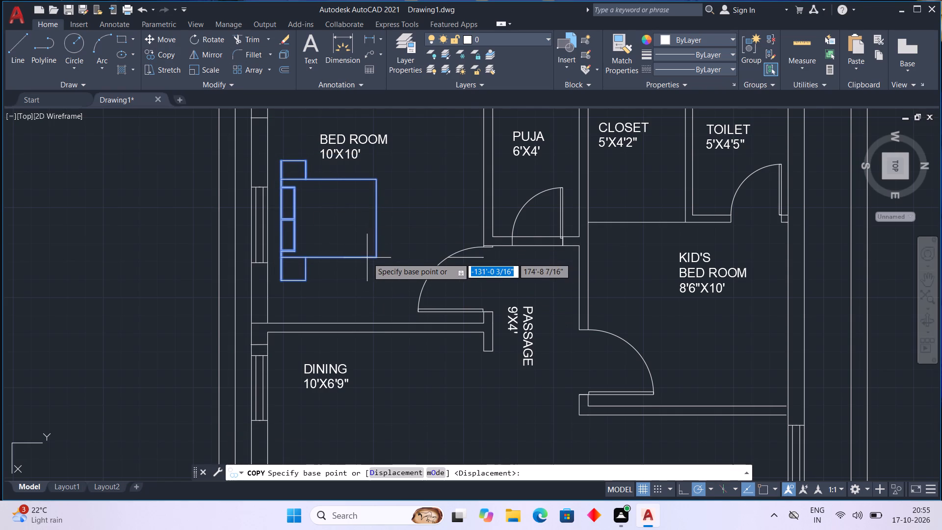
left_click(377, 257)
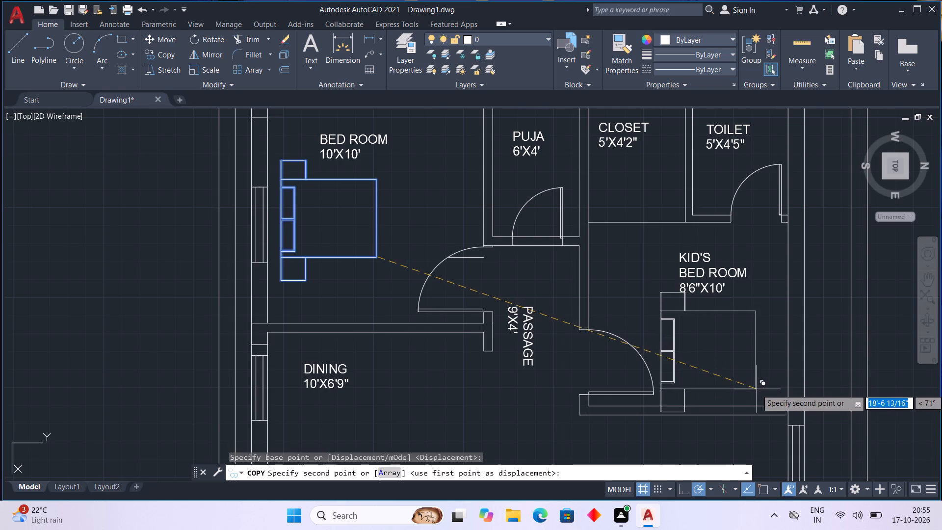
left_click(753, 326)
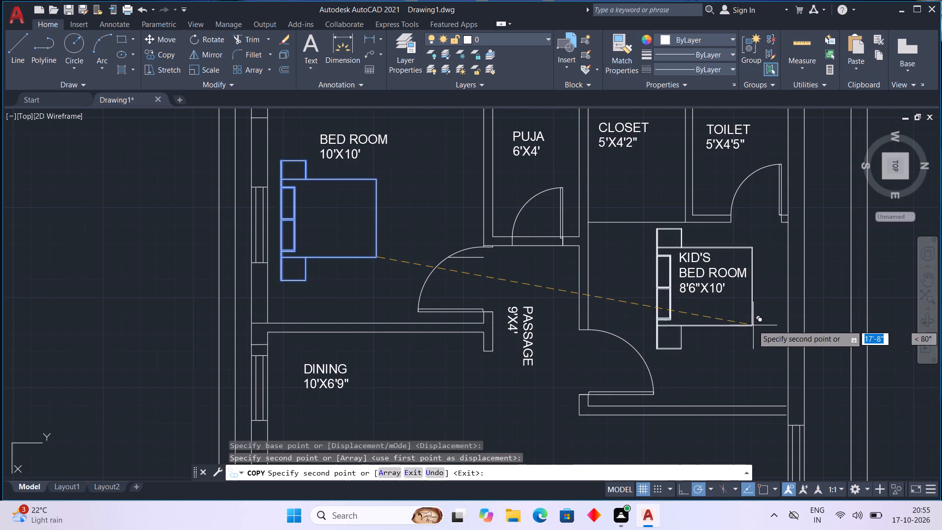
key("Escape")
key("Escape")
Nudge the BED ROOM's bed, pillows and bedside tables left until nearly against the window wall, and slightly down.
scroll(356, 256, "down", 1)
scroll(342, 240, "up", 1)
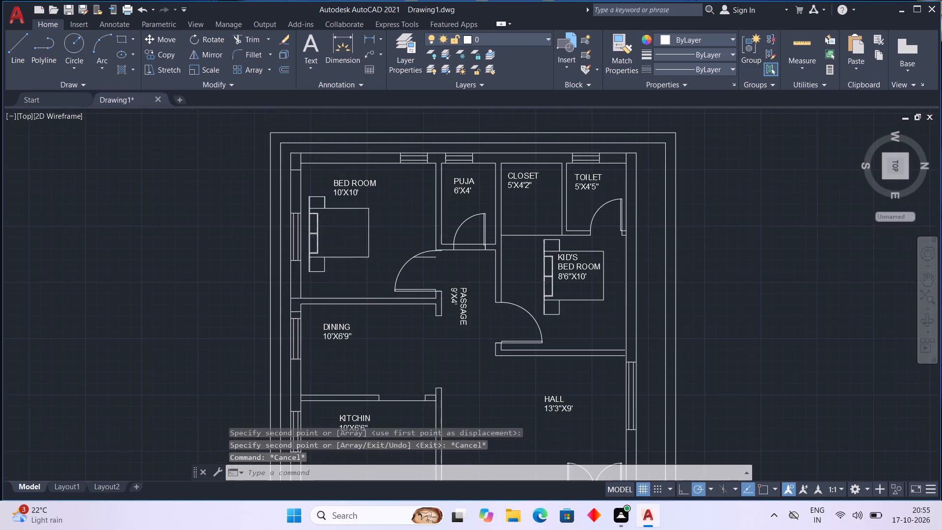
scroll(342, 240, "up", 1)
left_click(243, 119)
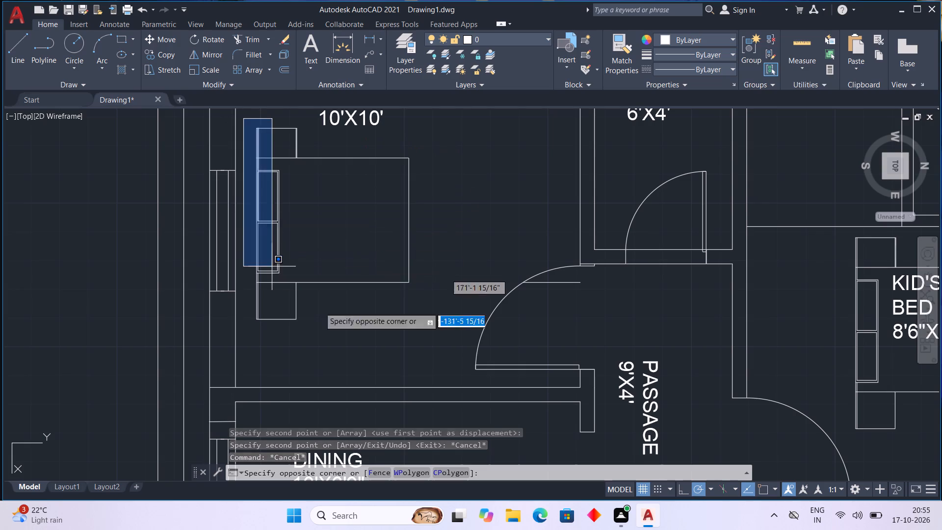
left_click(475, 365)
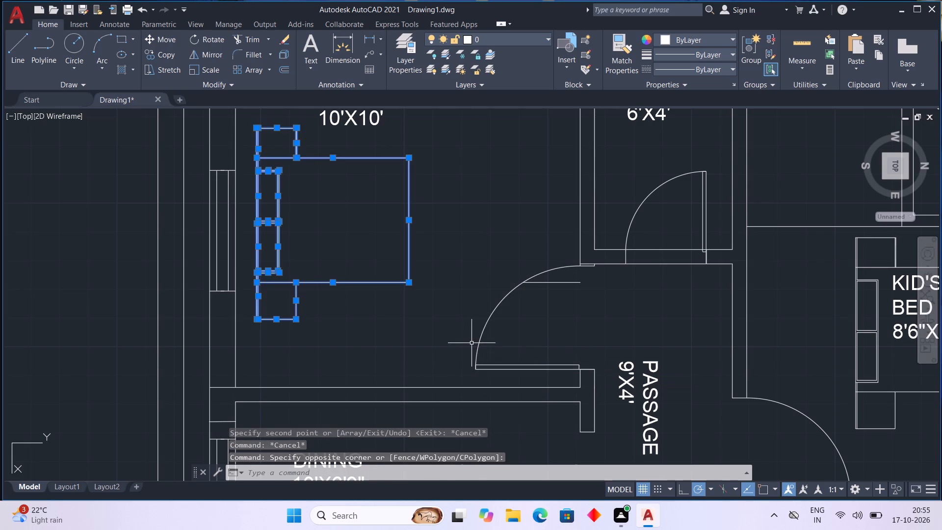
key("ctrl+Left")
key("ctrl+Left")
key("ctrl+Left")
key("ctrl+Left")
key("ctrl+Left")
key("ctrl+Left")
key("ctrl+Left")
key("ctrl+Left")
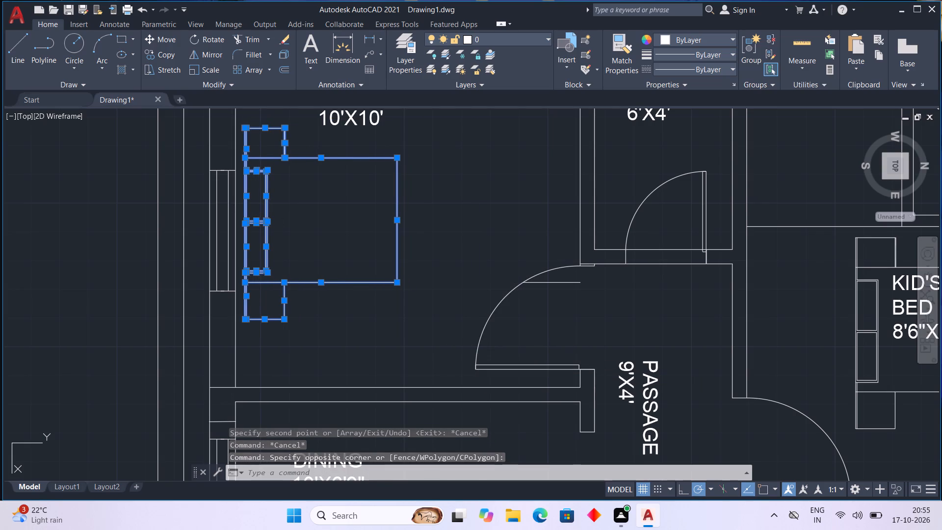
key("ctrl+Left")
key("ctrl+Left")
key("ctrl+Left")
key("ctrl+Left")
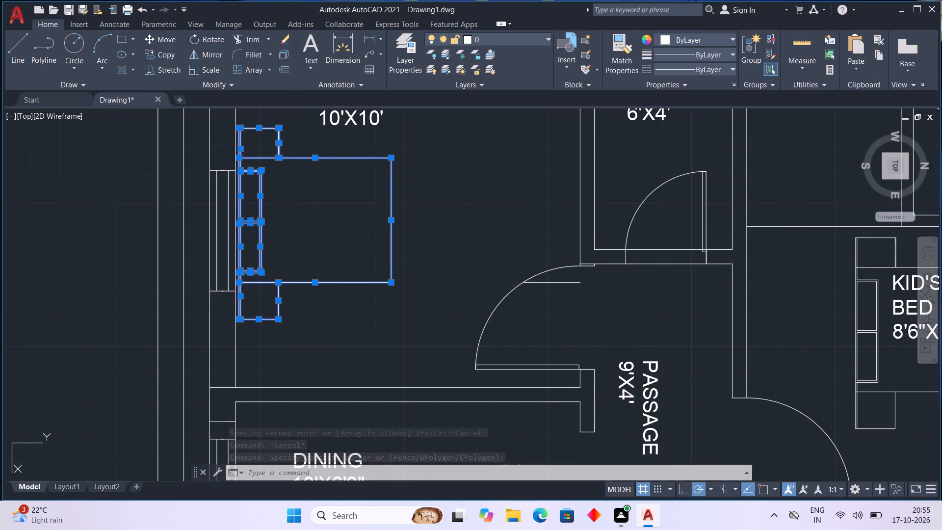
key("ctrl+Down")
key("ctrl+Down")
key("ctrl+Down")
key("ctrl+Down")
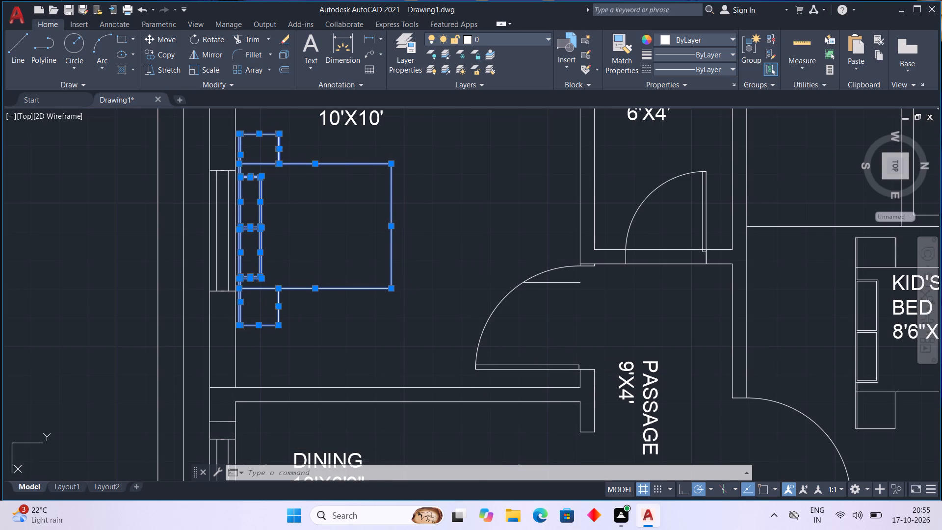
key("Escape")
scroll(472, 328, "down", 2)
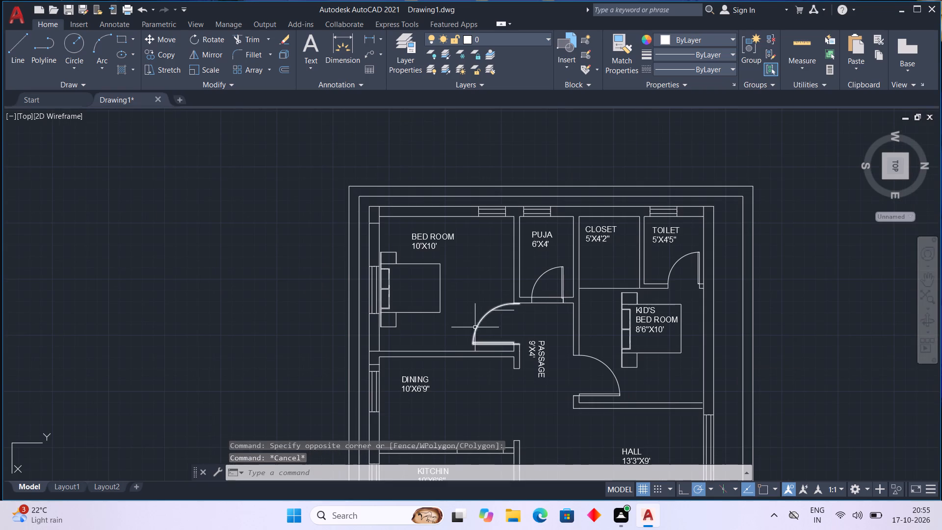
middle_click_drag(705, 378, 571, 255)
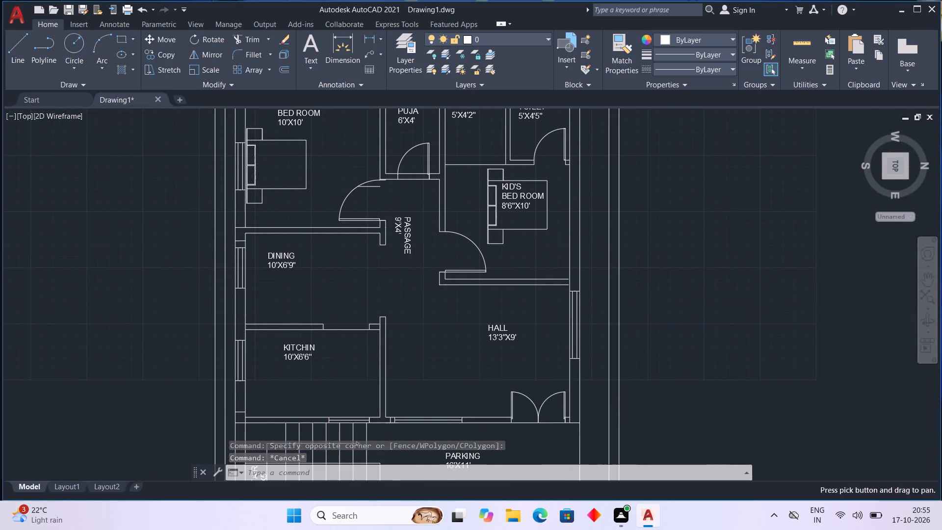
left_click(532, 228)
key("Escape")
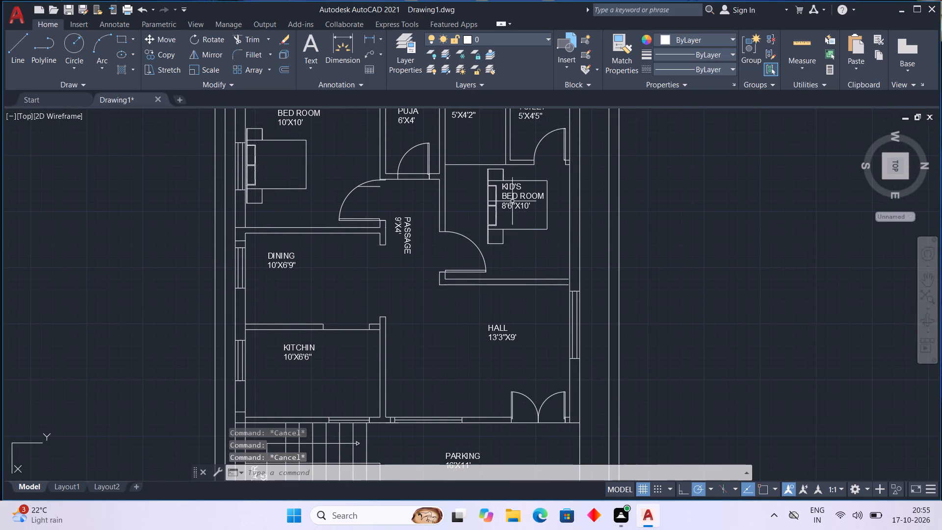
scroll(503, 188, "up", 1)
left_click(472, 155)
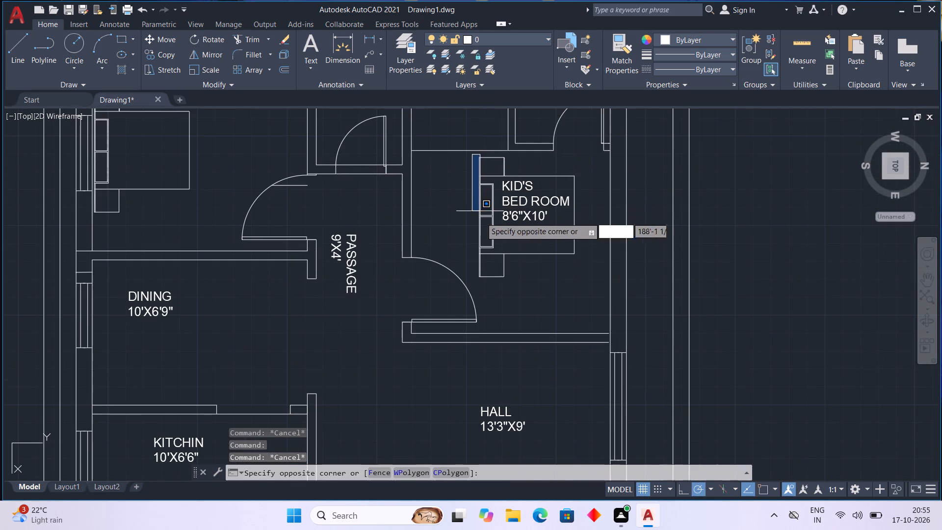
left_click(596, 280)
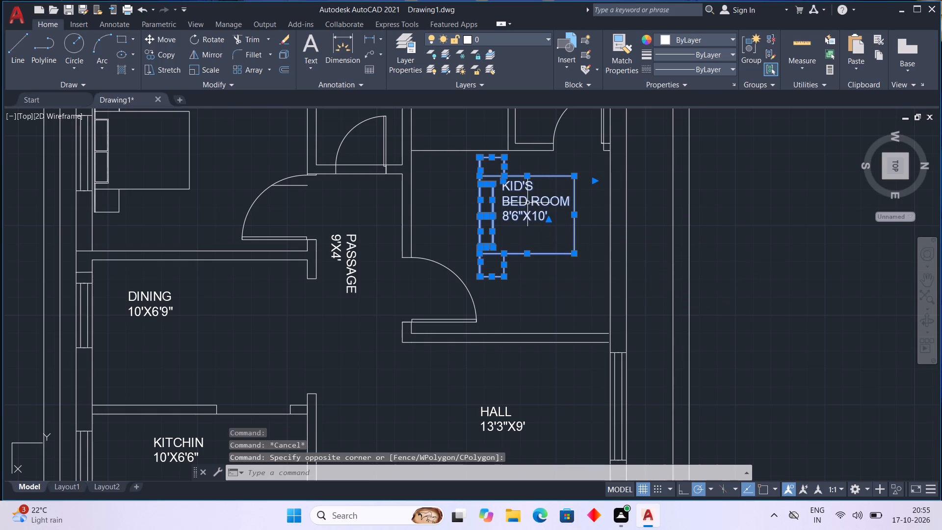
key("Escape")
Move the KID'S BED ROOM label out of its room into the empty space beyond the outer boundary wall.
left_click(537, 201)
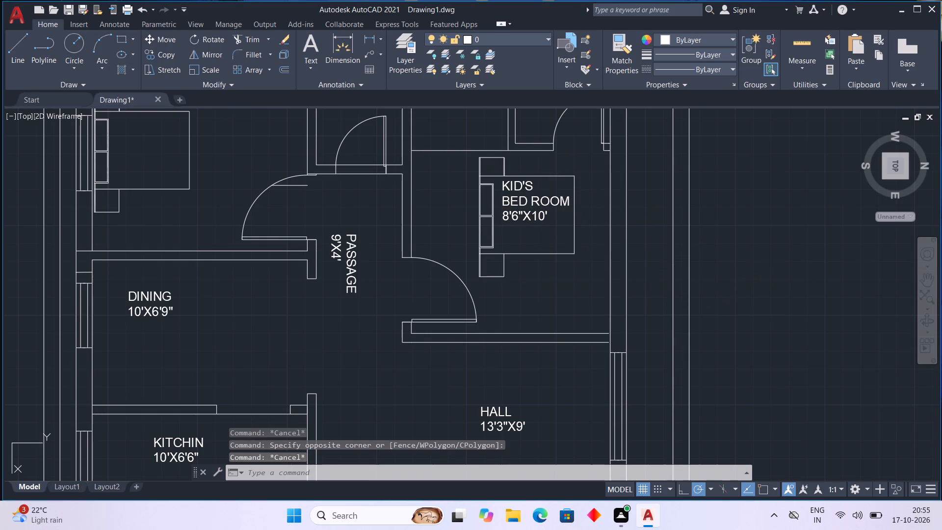
left_click_drag(159, 39, 165, 44)
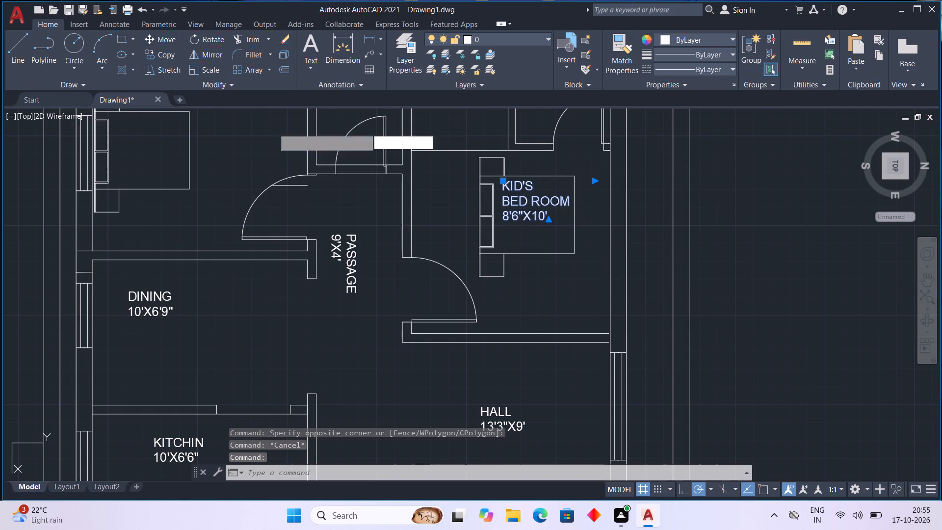
left_click(513, 196)
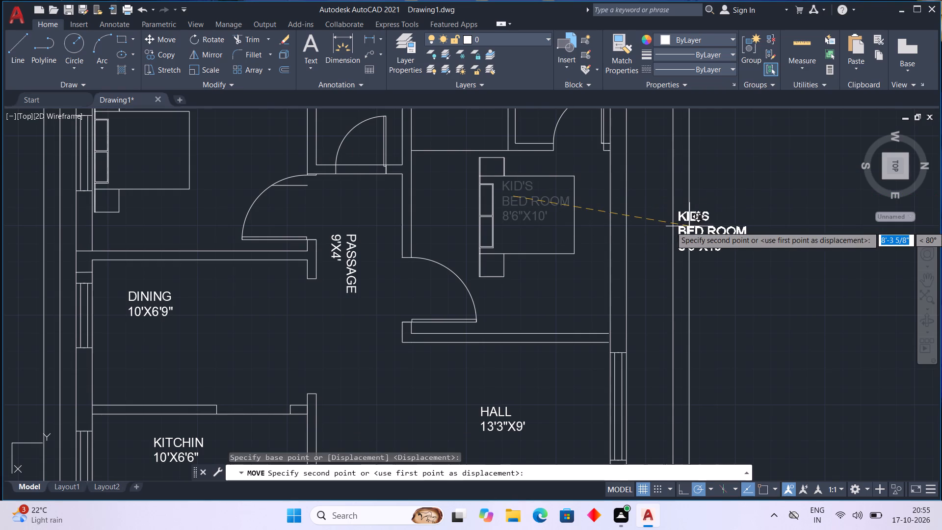
left_click(741, 220)
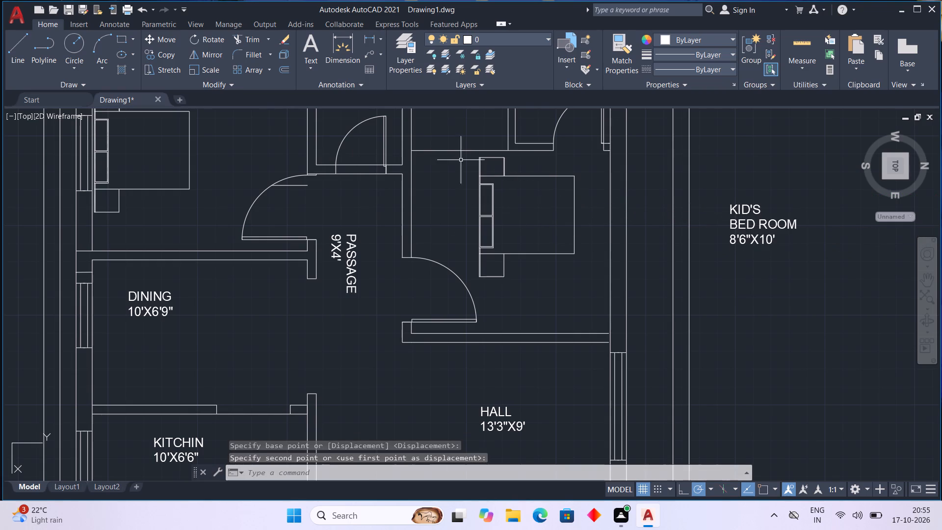
key("Escape")
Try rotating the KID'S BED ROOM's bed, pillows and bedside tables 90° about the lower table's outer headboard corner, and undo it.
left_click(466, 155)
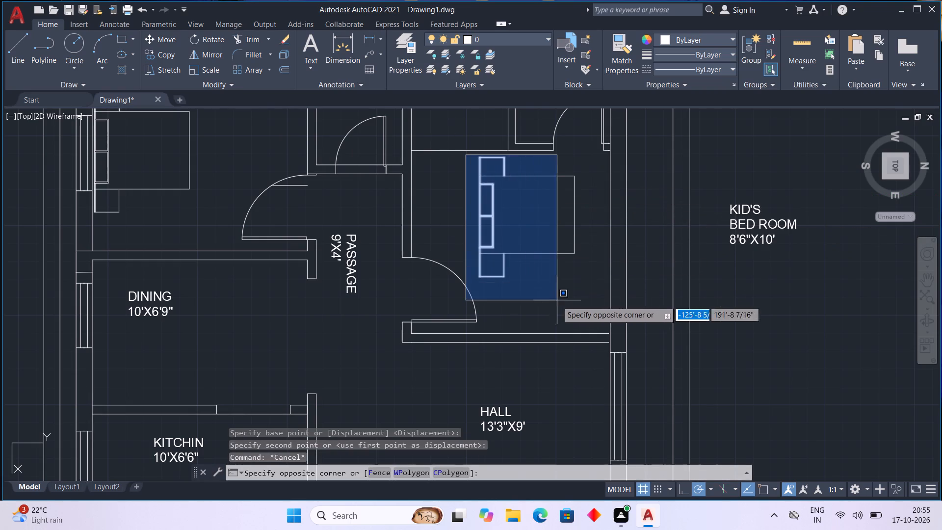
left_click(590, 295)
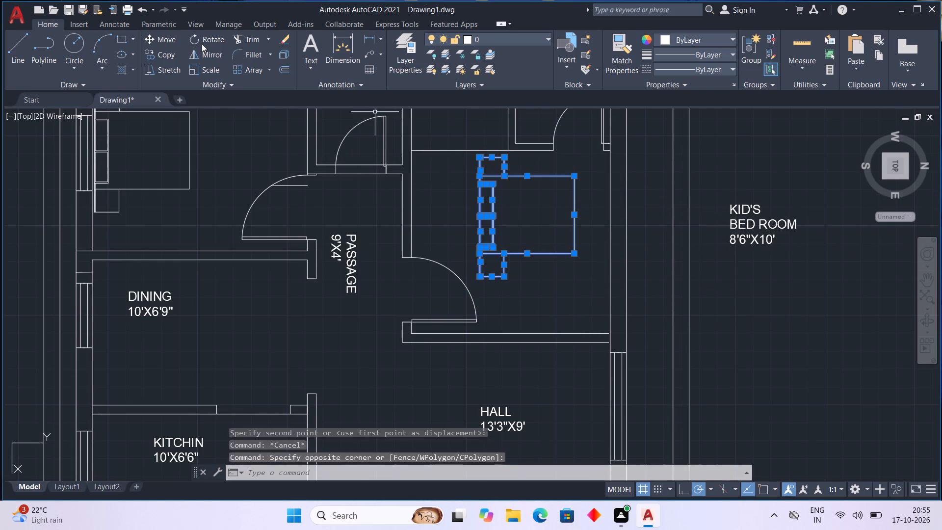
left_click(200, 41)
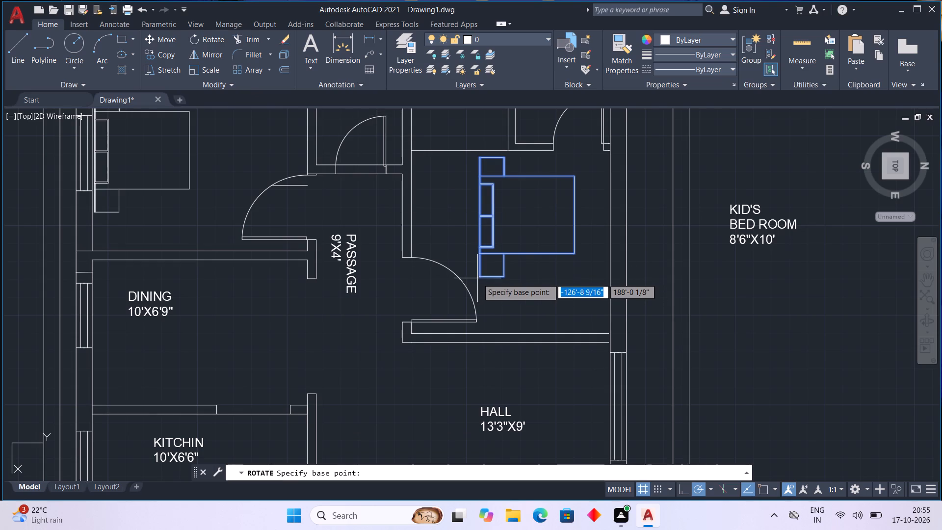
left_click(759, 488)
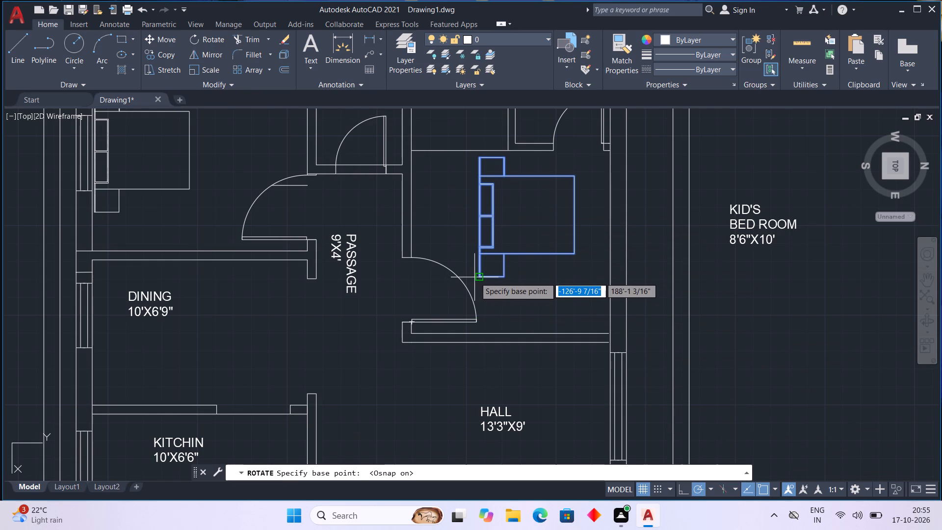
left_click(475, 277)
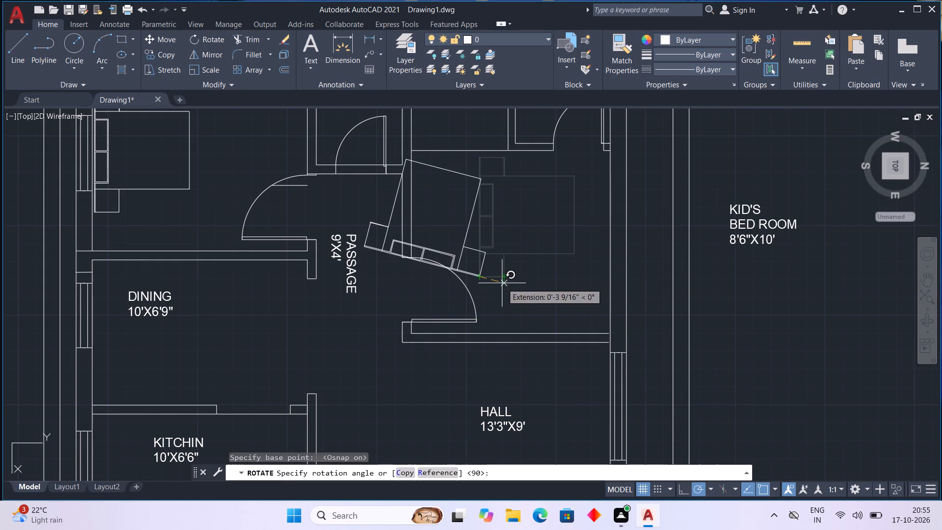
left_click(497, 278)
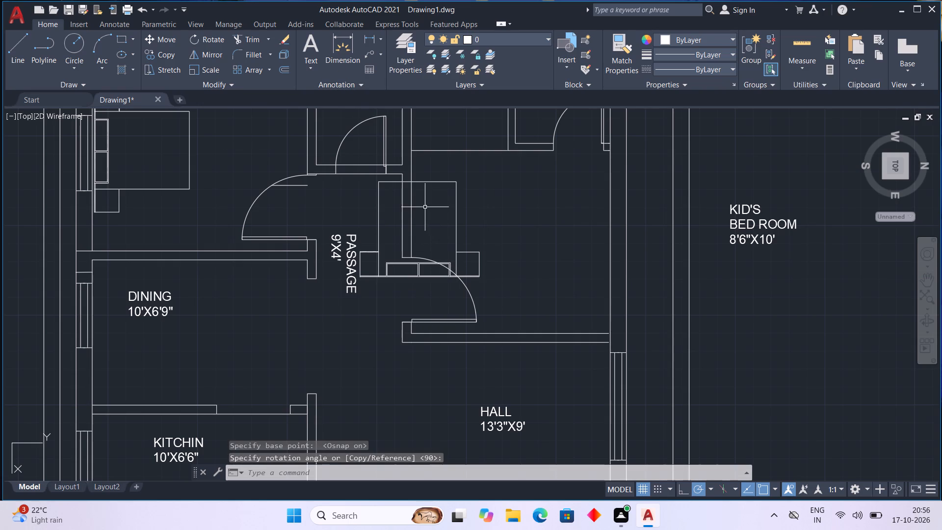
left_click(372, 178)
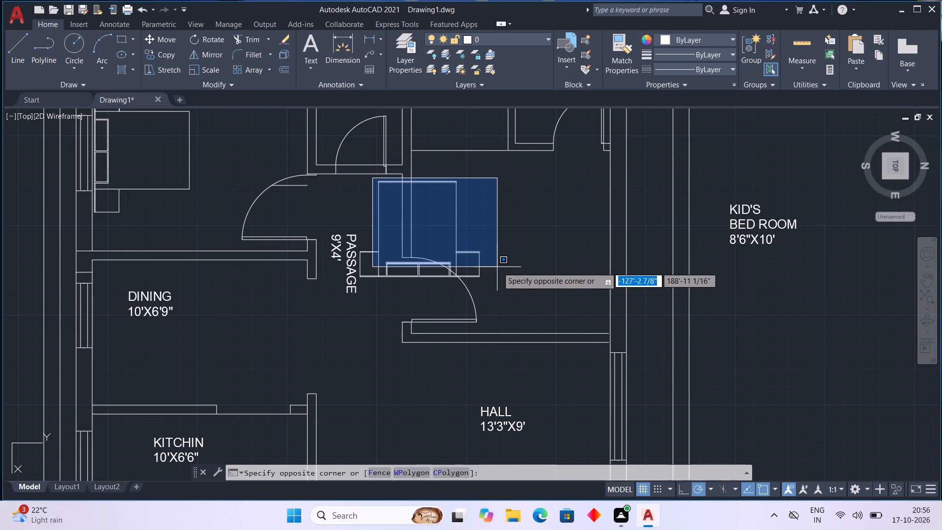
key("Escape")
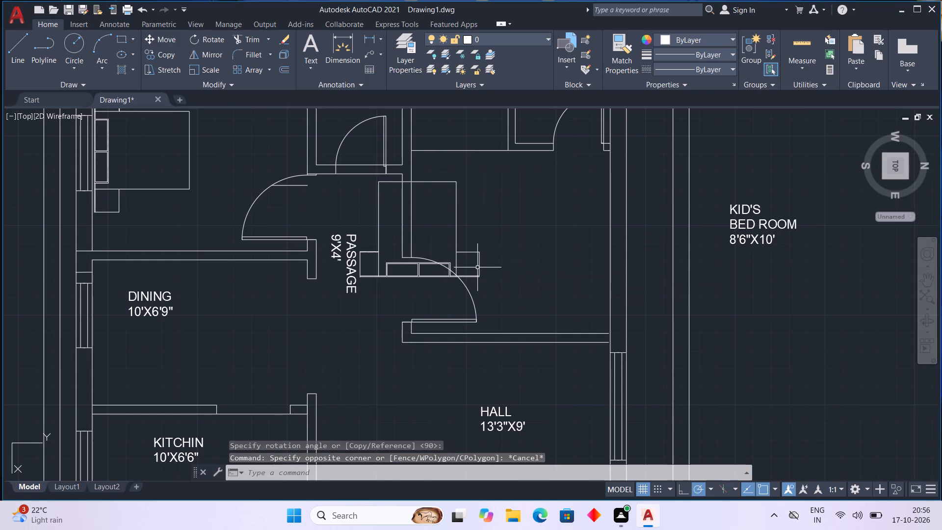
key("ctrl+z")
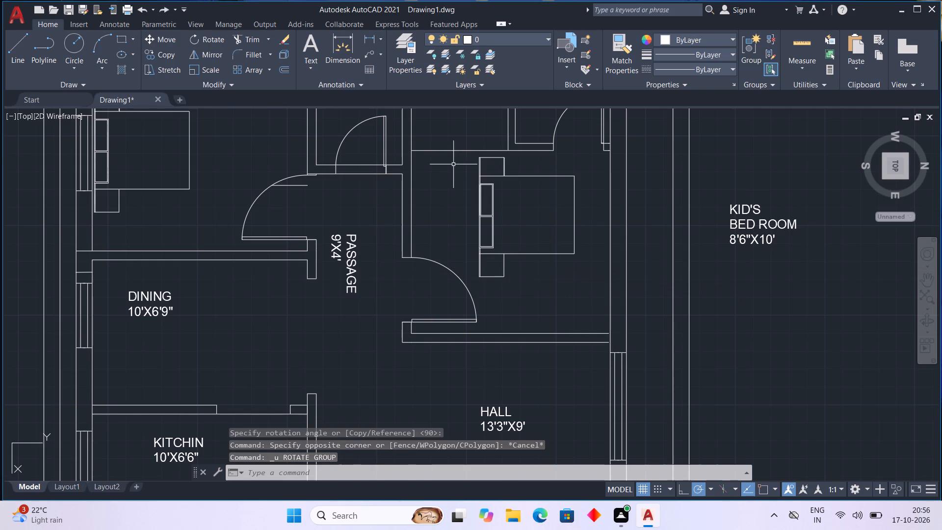
Copy the KID'S BED ROOM's bed, pillows and bedside tables outside the plan, below the moved label, about 13'-4" away.
left_click(466, 154)
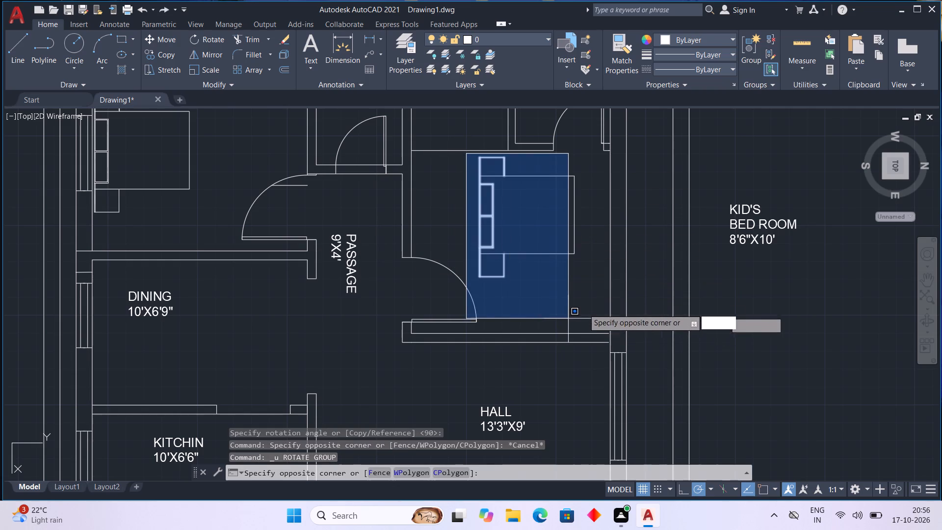
left_click(589, 305)
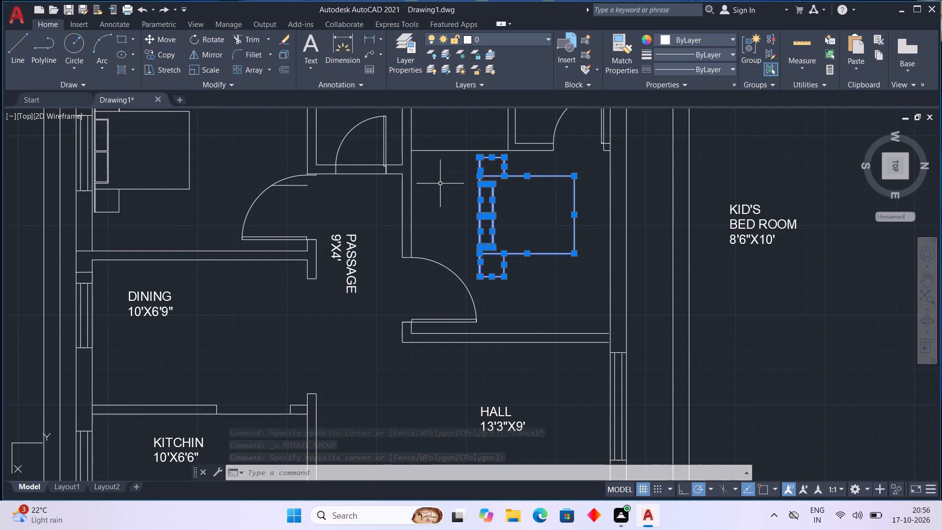
left_click(153, 51)
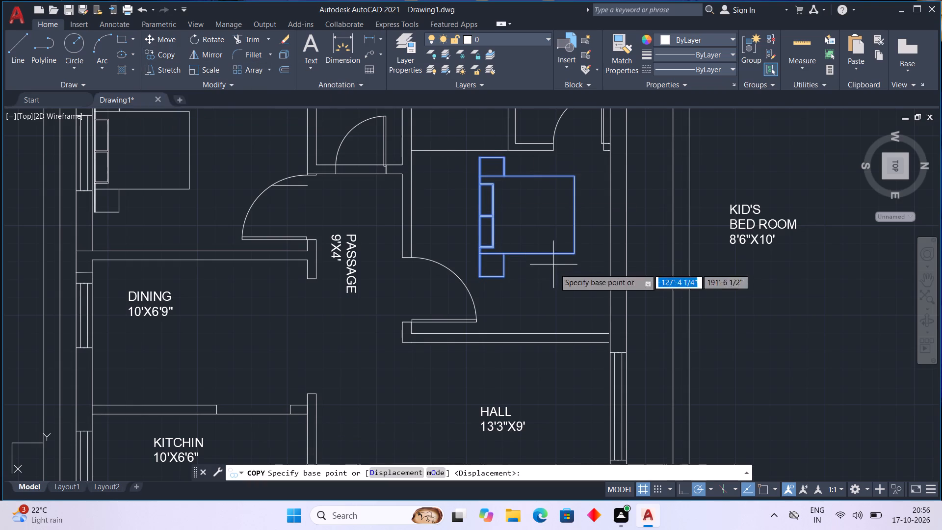
left_click(505, 276)
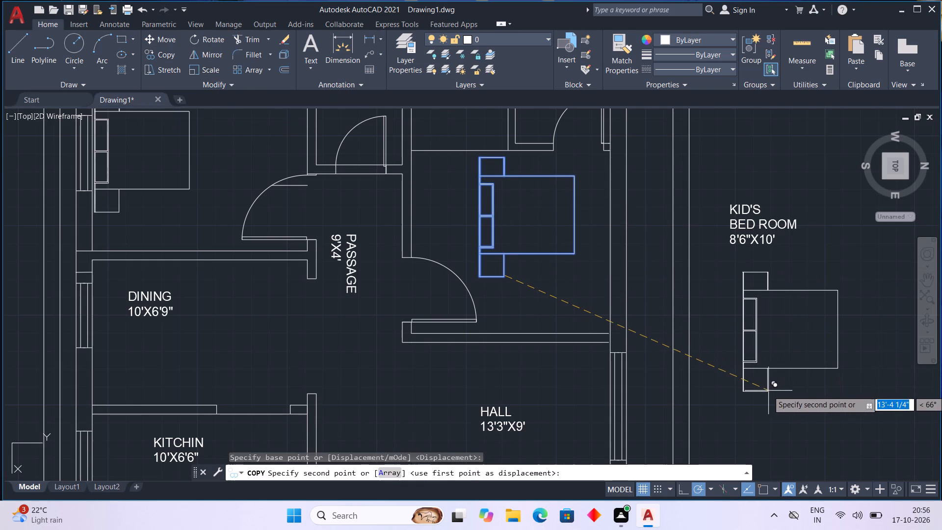
left_click(766, 390)
key("Escape")
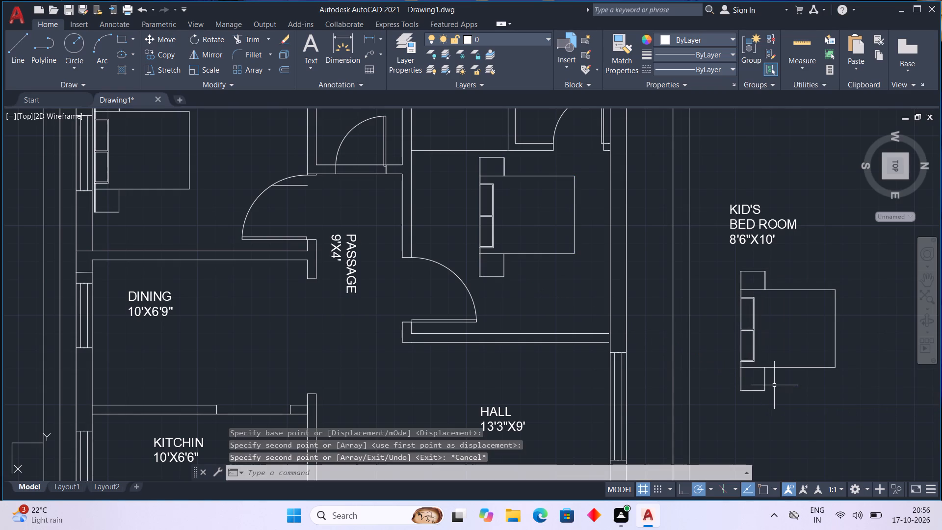
left_click(722, 262)
key("Escape")
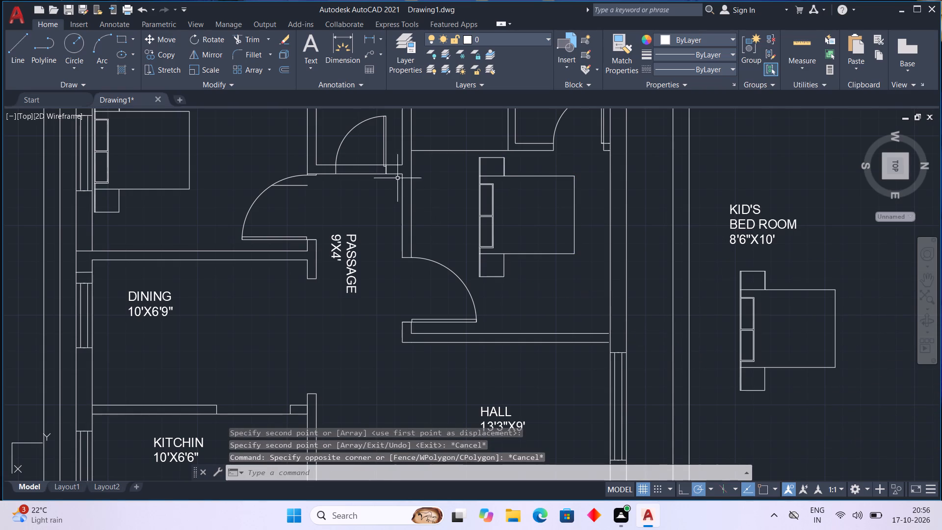
Delete the original bed, pillows and bedside tables inside the KID'S BED ROOM.
left_click(466, 155)
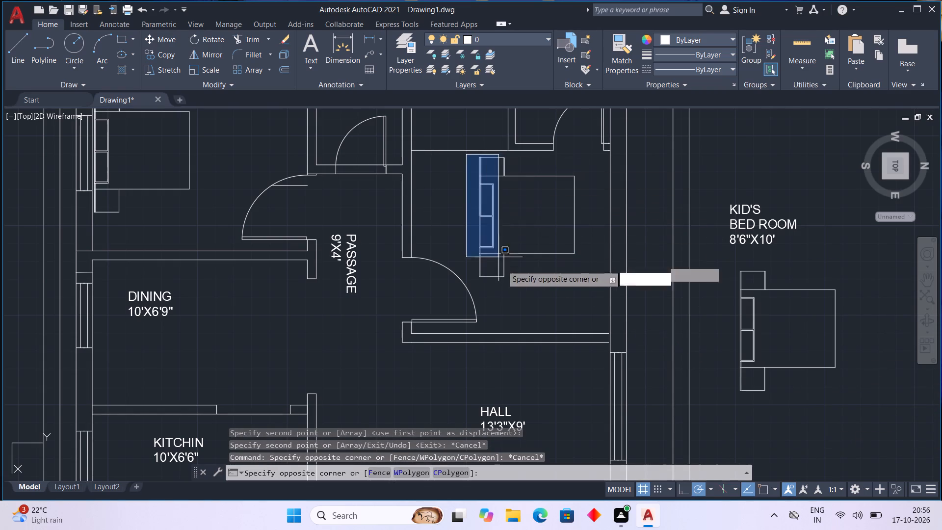
double_click(582, 289)
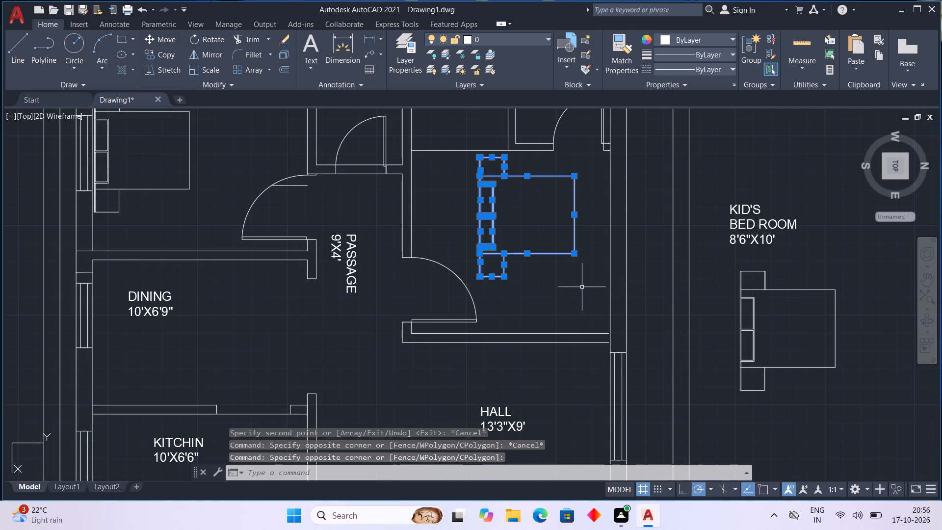
key("Delete")
Rotate the bed set outside the plan 270° about the lower table's outer corner, bringing the headboard to the top.
left_click(721, 265)
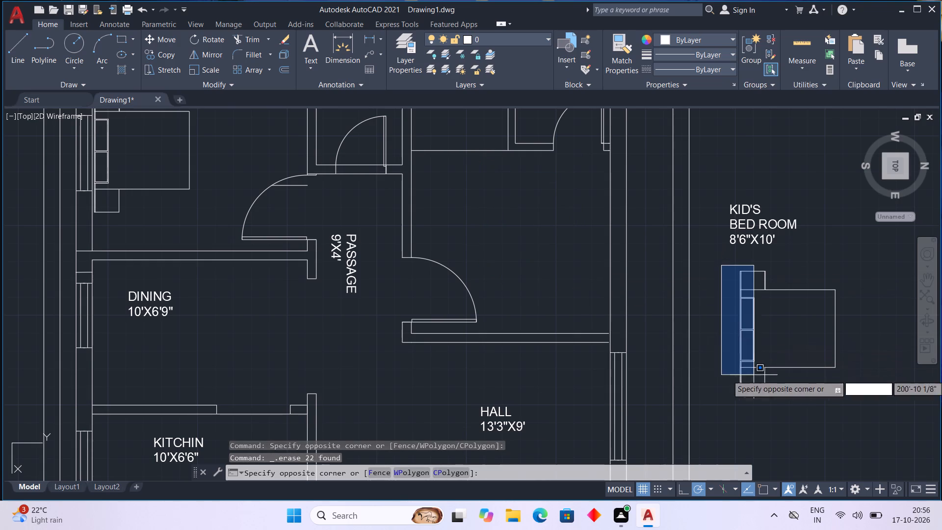
double_click(851, 393)
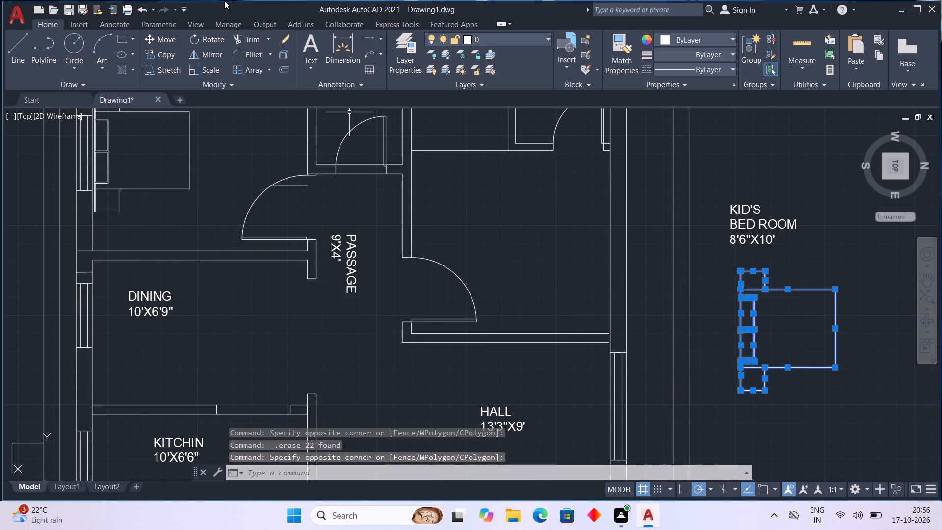
left_click(196, 34)
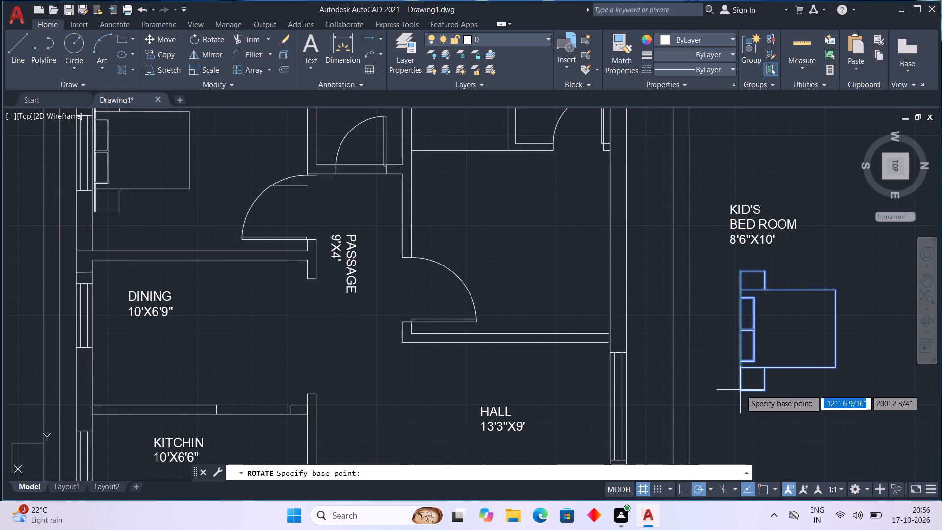
left_click(740, 390)
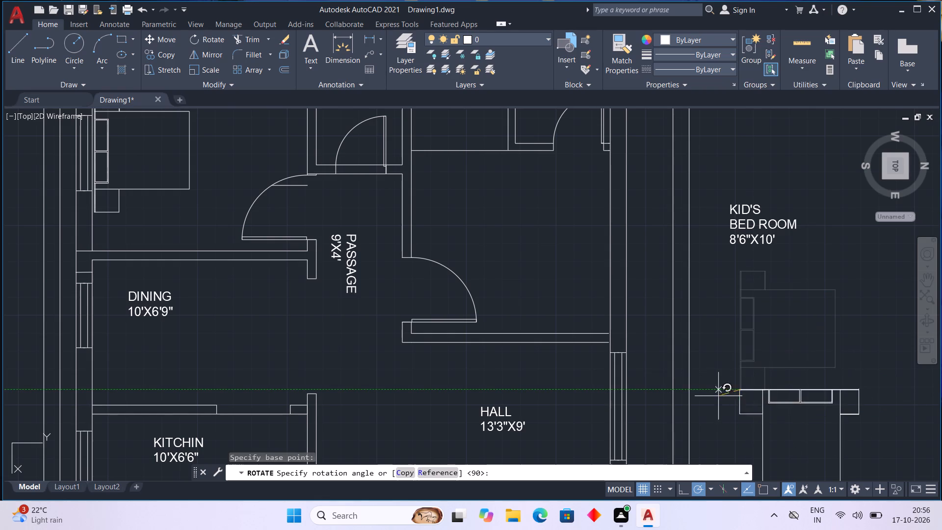
left_click(729, 395)
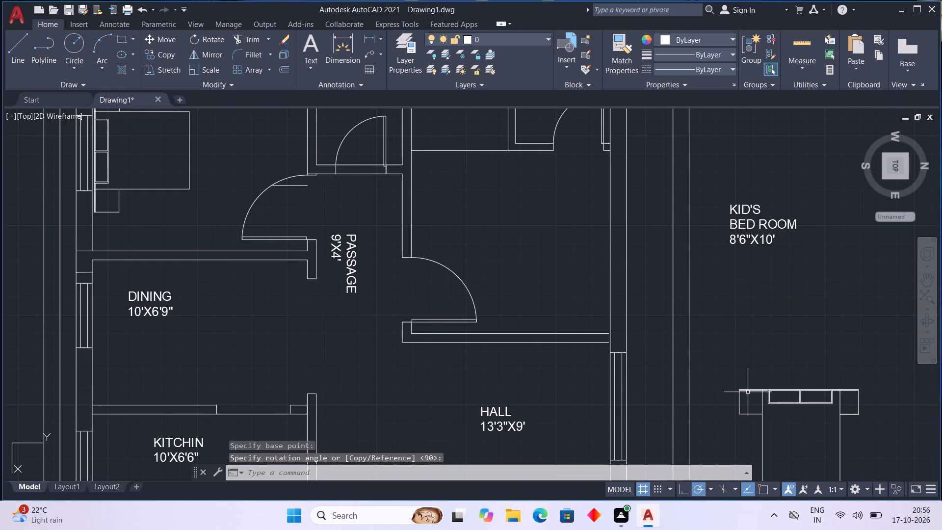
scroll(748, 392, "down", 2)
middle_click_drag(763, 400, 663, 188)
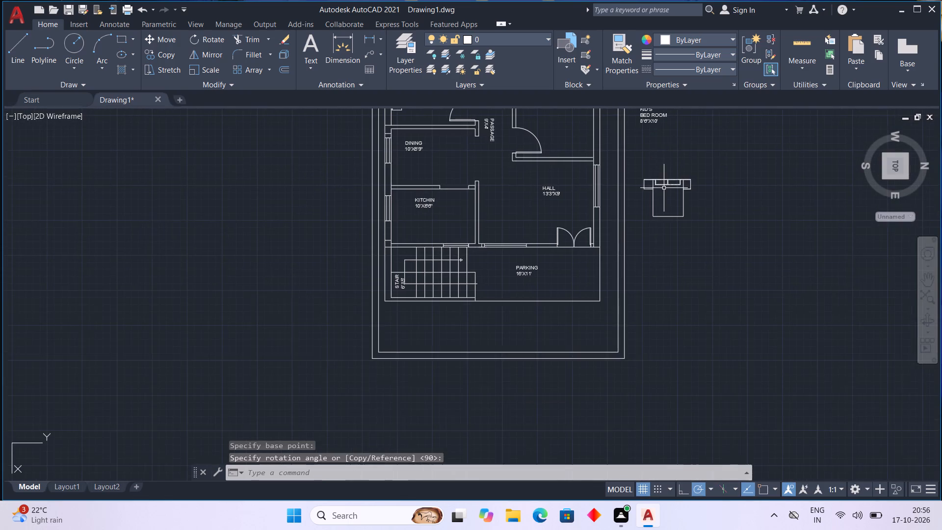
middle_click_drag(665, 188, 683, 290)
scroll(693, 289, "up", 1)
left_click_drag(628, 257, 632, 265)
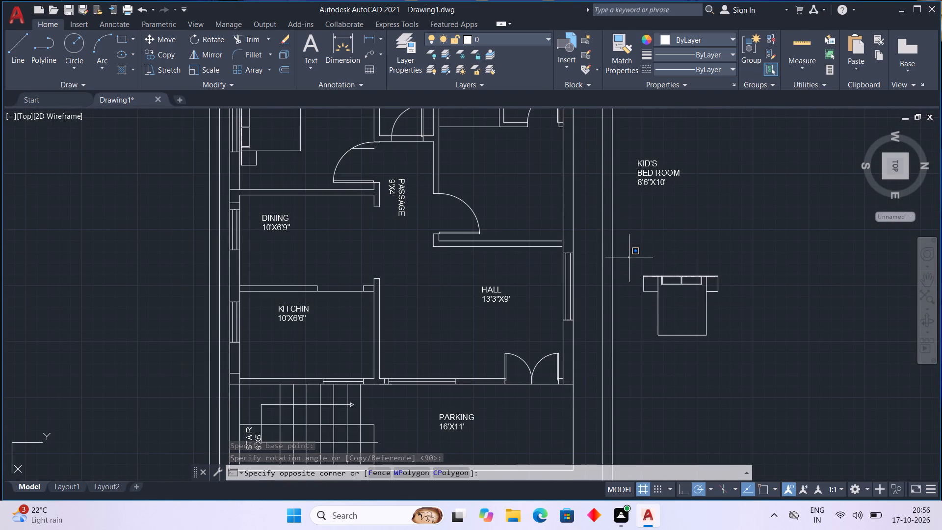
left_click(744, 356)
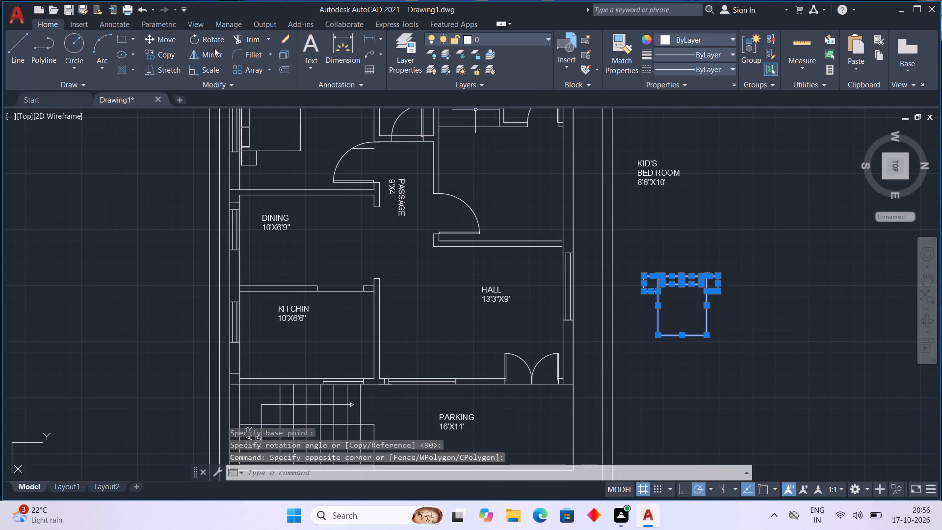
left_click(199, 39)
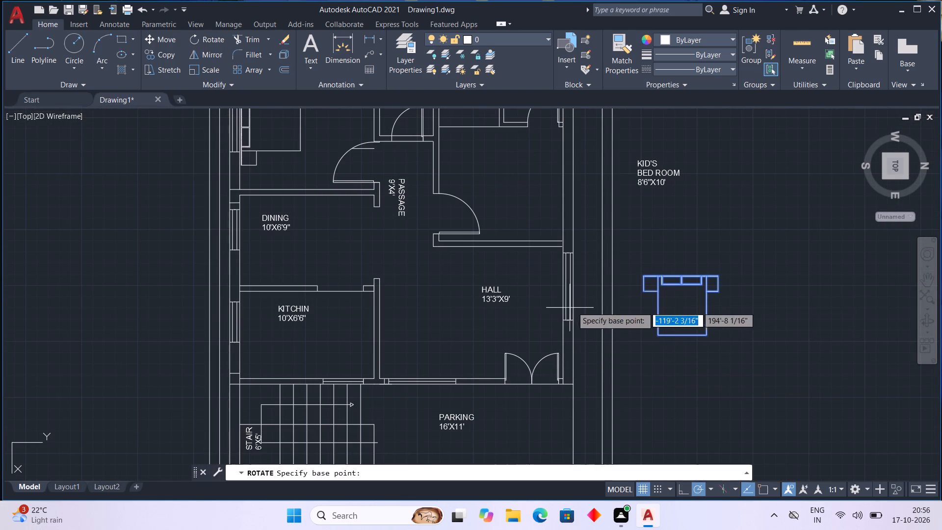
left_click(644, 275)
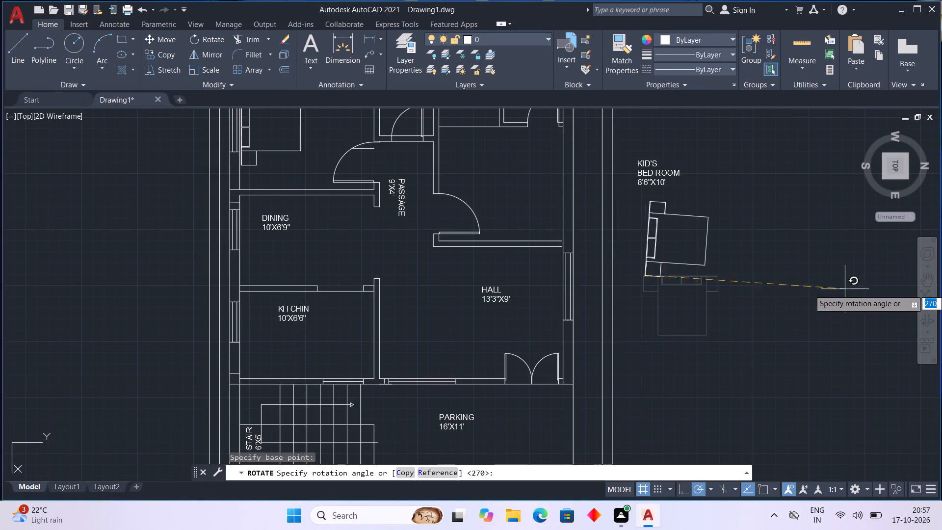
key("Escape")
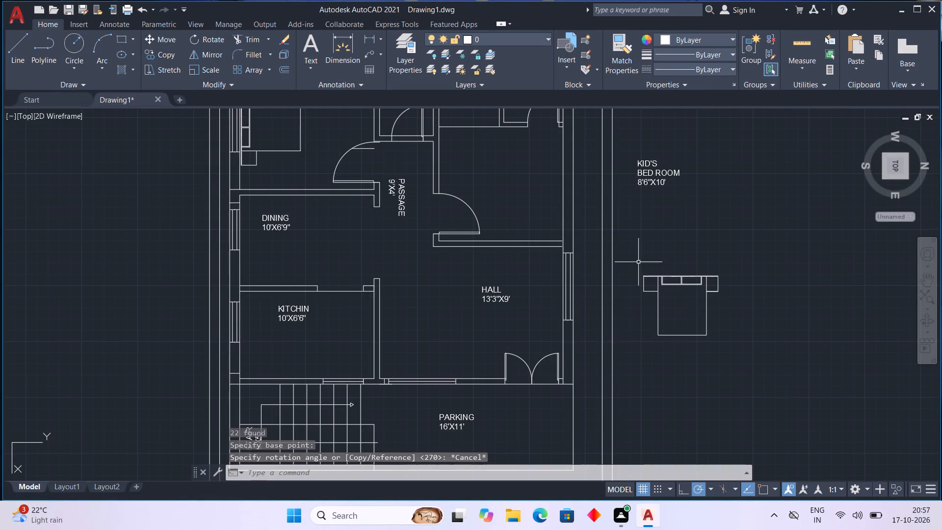
Nudge the rotated bed, pillows and bedside tables right, farther away from the outer boundary wall.
left_click_drag(638, 262, 647, 311)
left_click(752, 371)
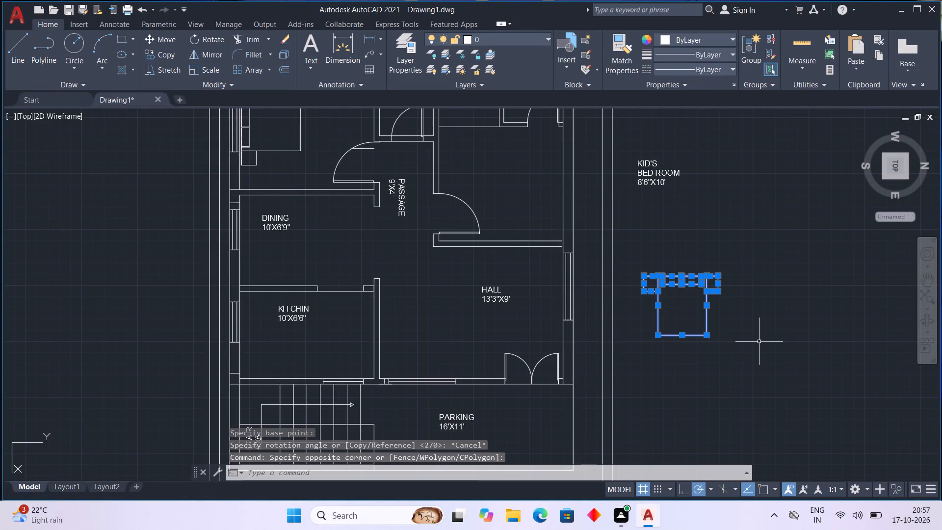
key("ctrl+Right")
key("ctrl+Right")
key("ctrl+Right")
key("ctrl+Right")
key("ctrl+Right")
key("ctrl+Right")
key("ctrl+Right")
key("ctrl+Right")
key("ctrl+Right")
key("ctrl+Right")
key("ctrl+Right")
key("ctrl+Right")
key("ctrl+Right")
key("ctrl+Right")
key("ctrl+Right")
key("ctrl+Right")
key("ctrl+Right")
key("ctrl+Right")
key("ctrl+Right")
key("ctrl+Right")
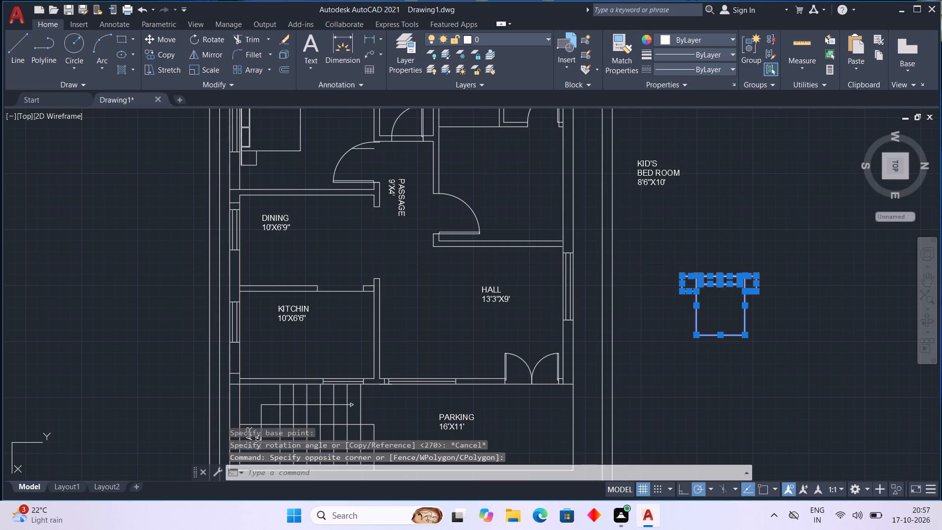
key("Escape")
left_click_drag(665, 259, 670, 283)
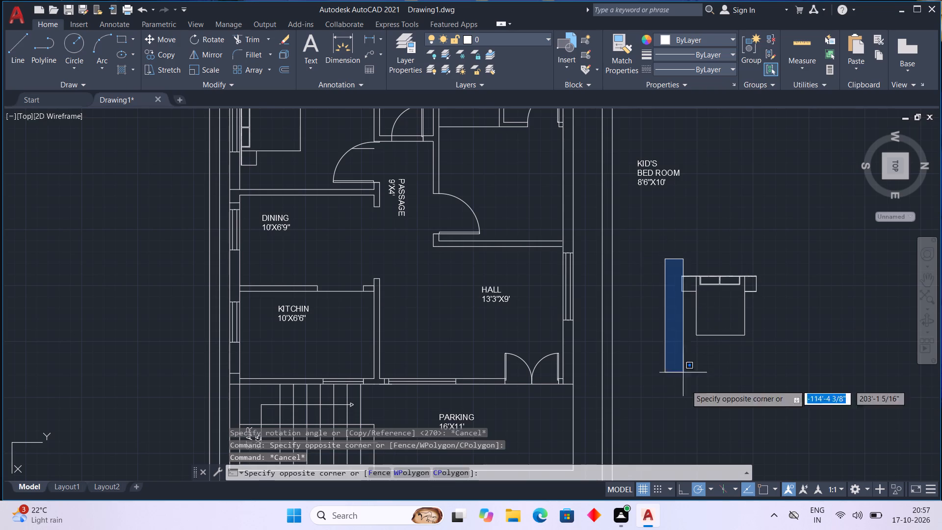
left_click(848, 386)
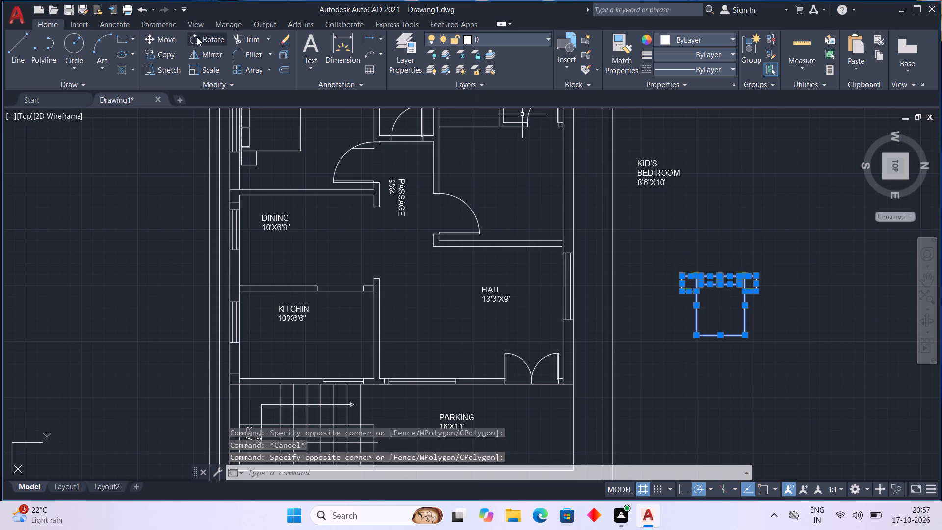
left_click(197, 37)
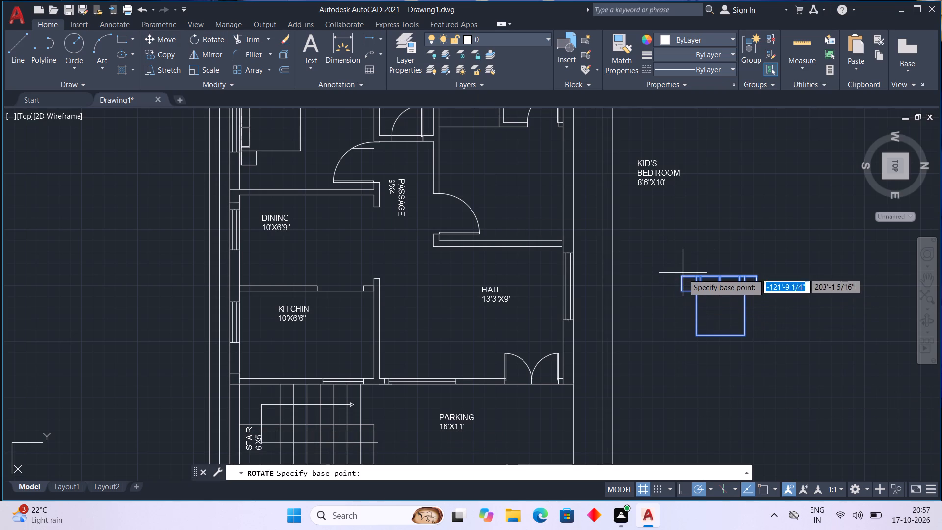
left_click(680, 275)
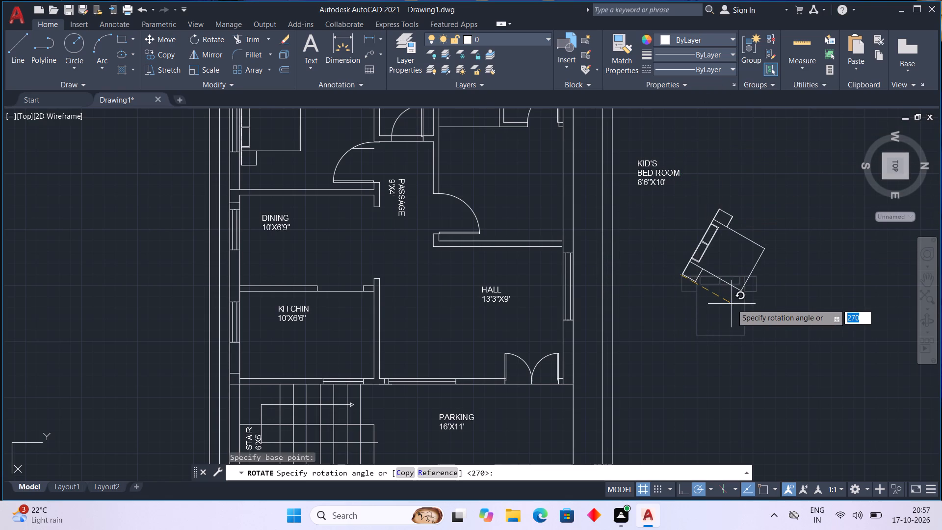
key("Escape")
Nudge the bed, pillows and bedside tables outside the plan farther right, away from the KID'S BED ROOM label.
left_click_drag(658, 248, 672, 292)
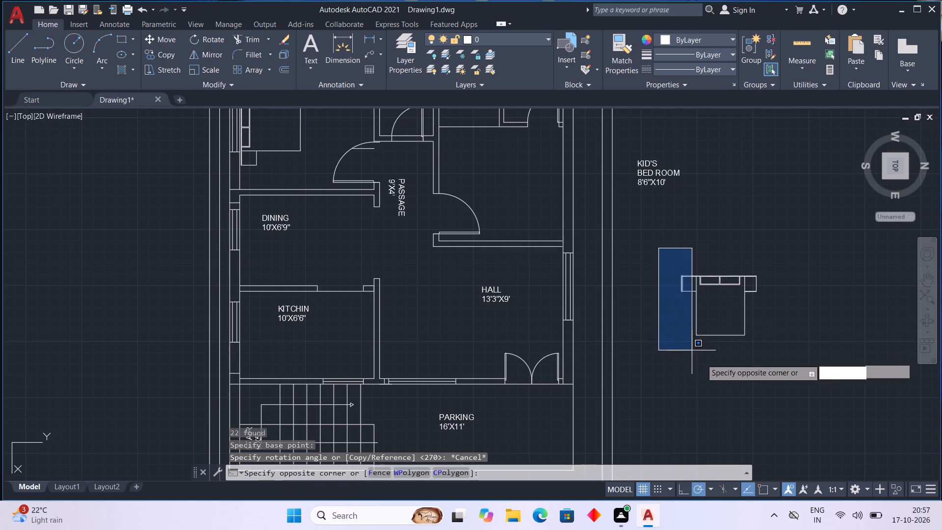
left_click(806, 358)
key("ctrl+Right")
key("ctrl+Right")
key("ctrl+Right")
key("ctrl+Right")
key("ctrl+Right")
key("ctrl+Right")
key("ctrl+Right")
key("ctrl+Right")
key("ctrl+Right")
key("ctrl+Right")
key("ctrl+Right")
key("ctrl+Right")
key("ctrl+Right")
key("ctrl+Right")
key("ctrl+Right")
key("ctrl+Right")
key("ctrl+Right")
key("ctrl+Right")
key("ctrl+Right")
key("ctrl+Right")
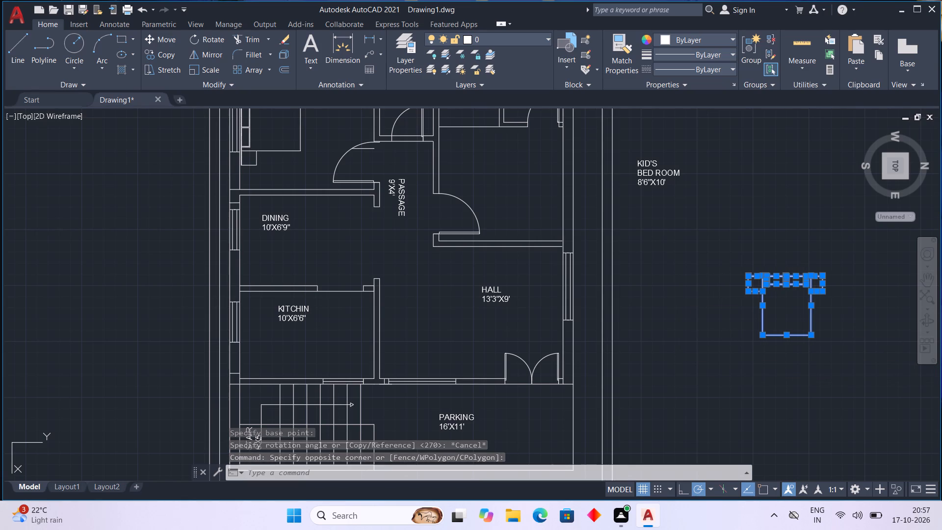
key("Escape")
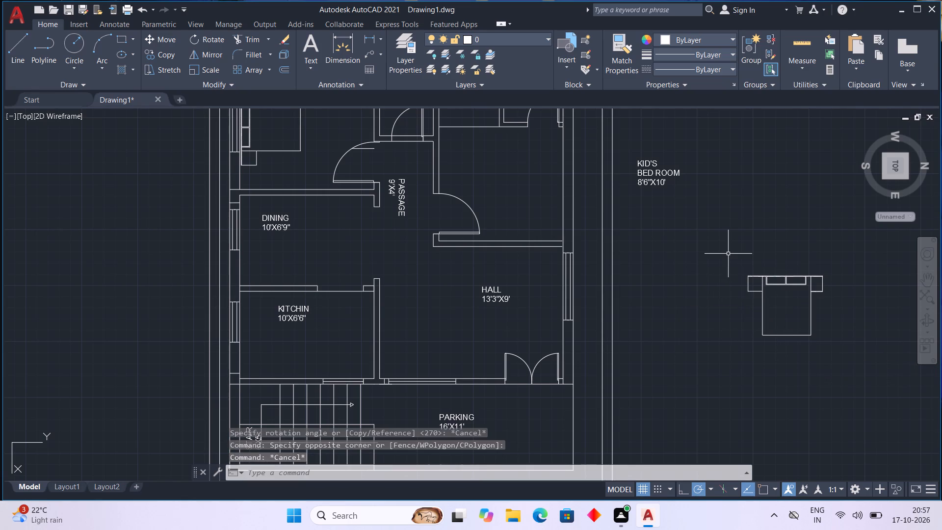
left_click(745, 325)
key("Escape")
left_click(755, 263)
key("Escape")
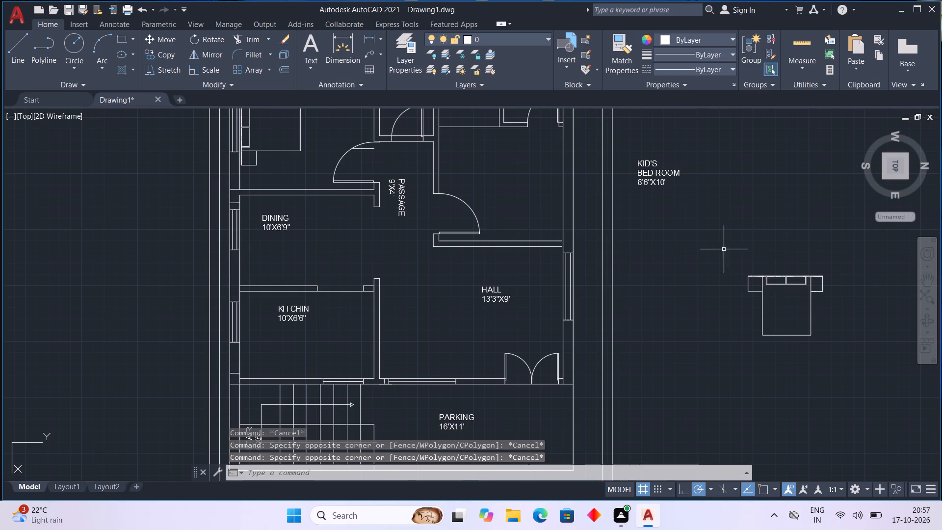
Rotate the bed set 180° about the left bedside table's upper outer corner, bringing the headboard to the bottom.
left_click_drag(724, 249, 735, 284)
left_click(909, 396)
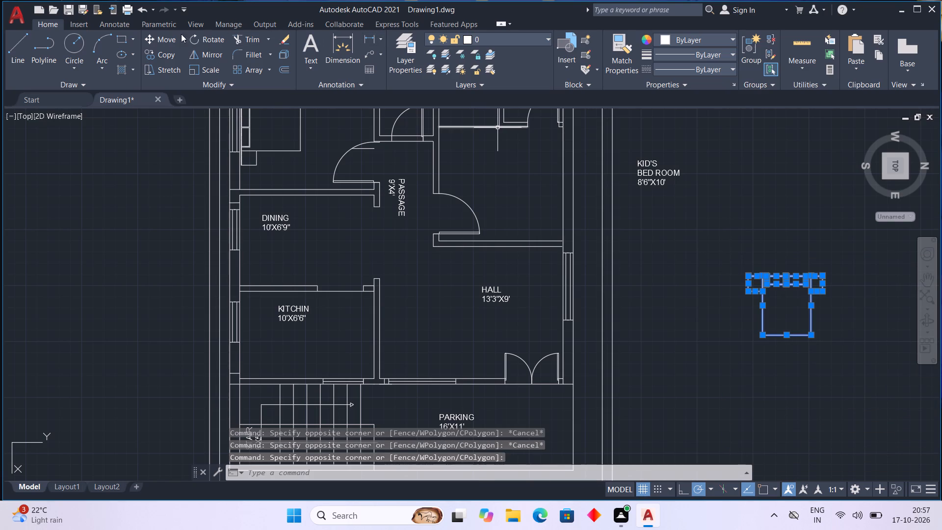
left_click(201, 32)
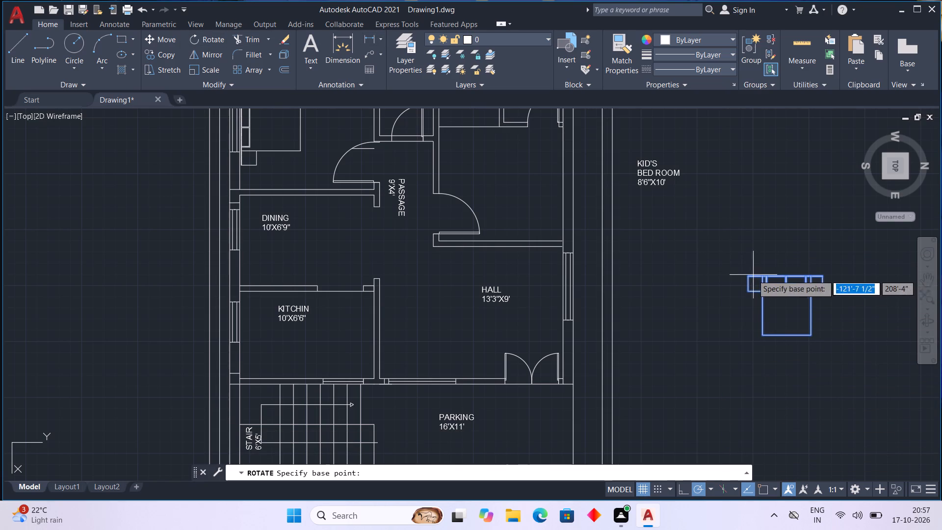
left_click(749, 276)
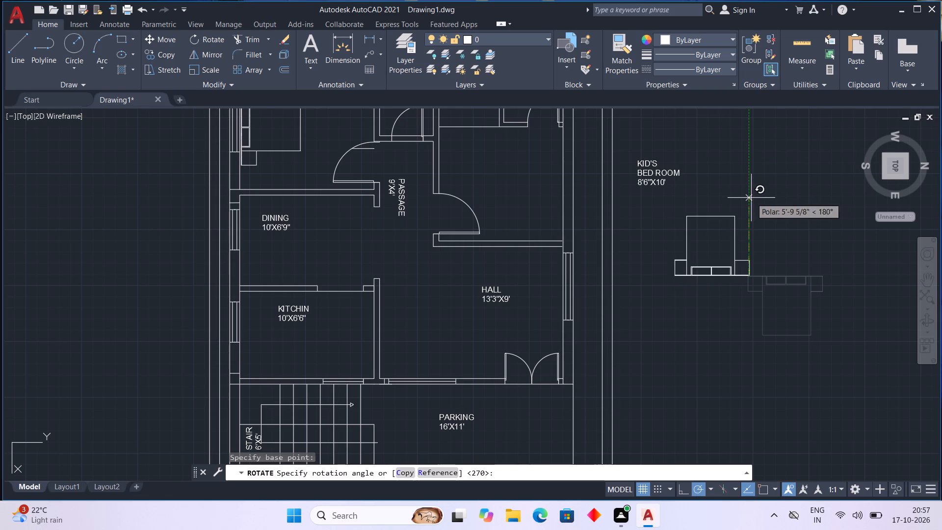
left_click(751, 198)
Nudge the rotated bed set left and up into the unlabelled kid's bedroom above the HALL.
left_click_drag(663, 209, 664, 216)
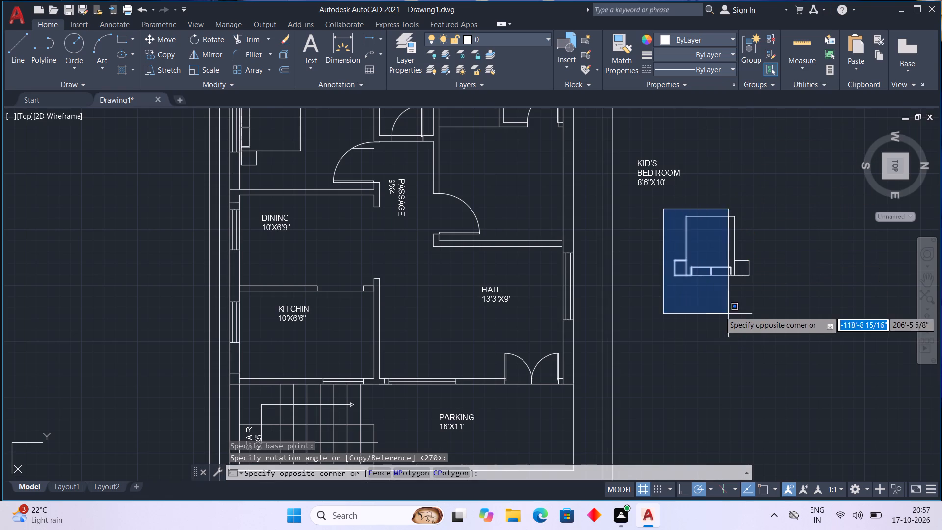
left_click(762, 307)
key("ctrl+Left")
key("ctrl+Left")
key("ctrl+Left")
key("ctrl+Left")
key("ctrl+Left")
key("ctrl+Left")
key("ctrl+Left")
key("ctrl+Left")
key("ctrl+Left")
key("ctrl+Left")
key("ctrl+Left")
key("ctrl+Left")
key("ctrl+Left")
key("ctrl+Left")
key("ctrl+Left")
key("ctrl+Left")
key("ctrl+Left")
key("ctrl+Left")
key("ctrl+Left")
key("ctrl+Left")
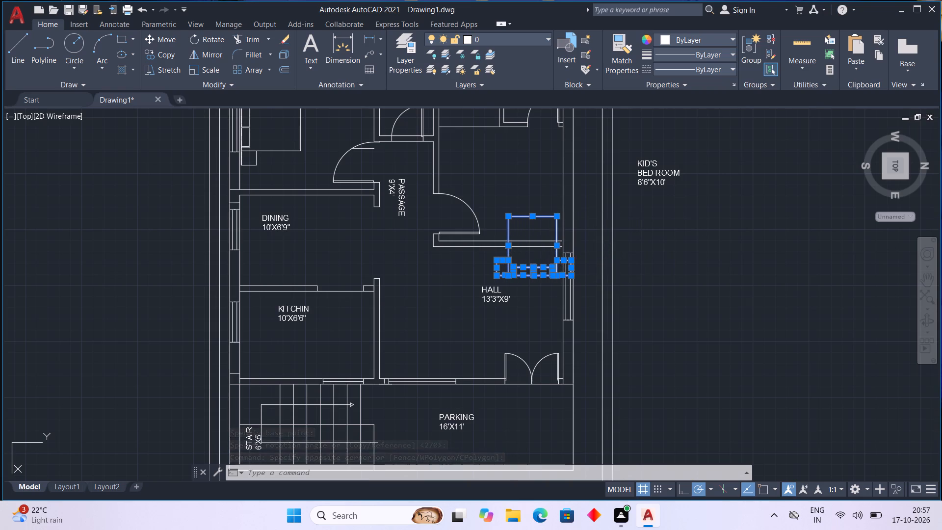
key("ctrl+Left")
key("ctrl+Left")
key("ctrl+Left")
key("ctrl+Left")
key("ctrl+Left")
key("ctrl+Left")
key("ctrl+Left")
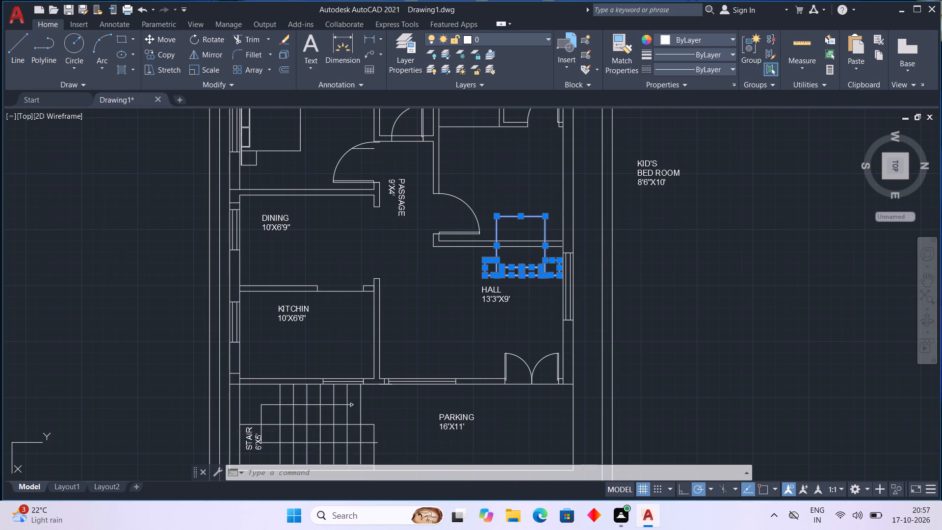
key("ctrl+Up")
key("ctrl+Up")
key("ctrl+Up")
key("ctrl+Up")
key("ctrl+Up")
key("ctrl+Up")
key("ctrl+Up")
key("ctrl+Up")
key("ctrl+Up")
key("ctrl+Up")
key("ctrl+Up")
key("ctrl+Up")
key("ctrl+Up")
key("ctrl+Up")
key("ctrl+Up")
key("ctrl+Up")
key("ctrl+Up")
key("ctrl+Up")
key("ctrl+Up")
key("ctrl+Up")
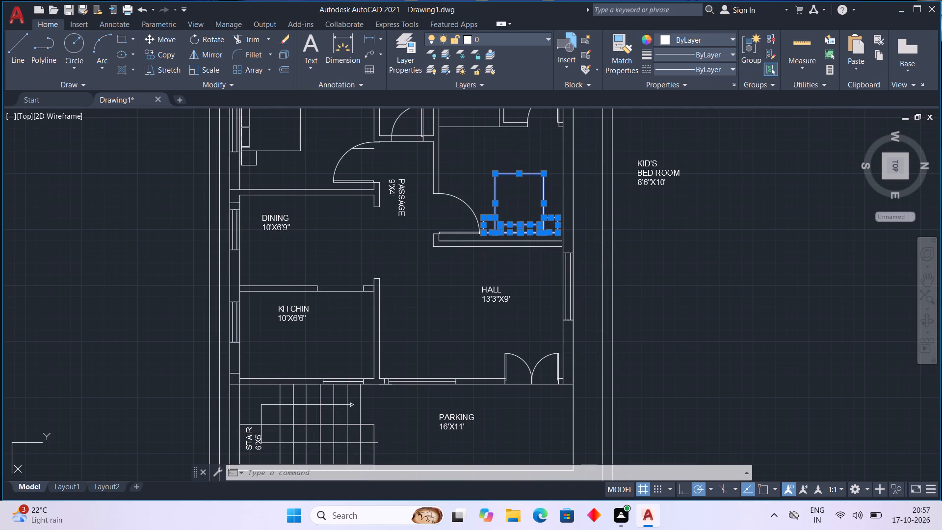
Fine-nudge the bed set down and right until it sits close to the bedroom's lower wall and right outer wall.
key("ctrl+Down")
key("ctrl+Down")
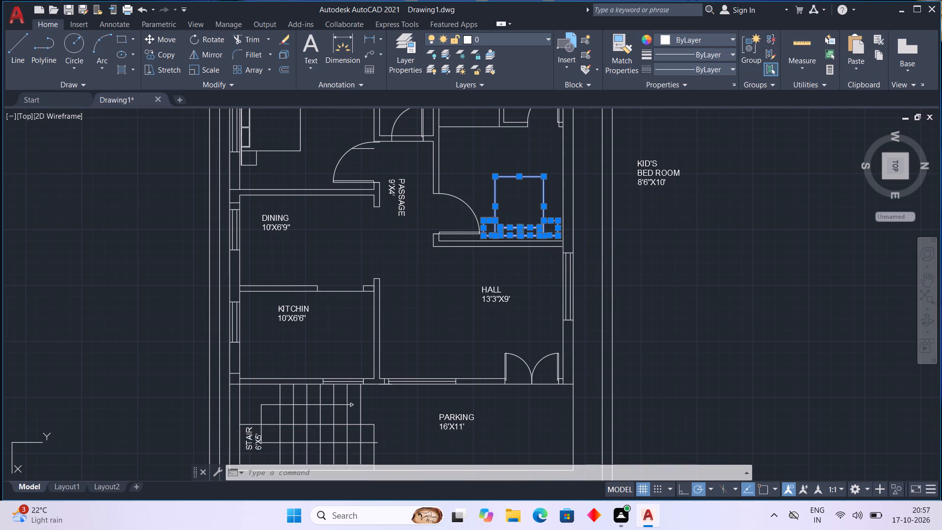
key("ctrl+Right")
key("ctrl+Right")
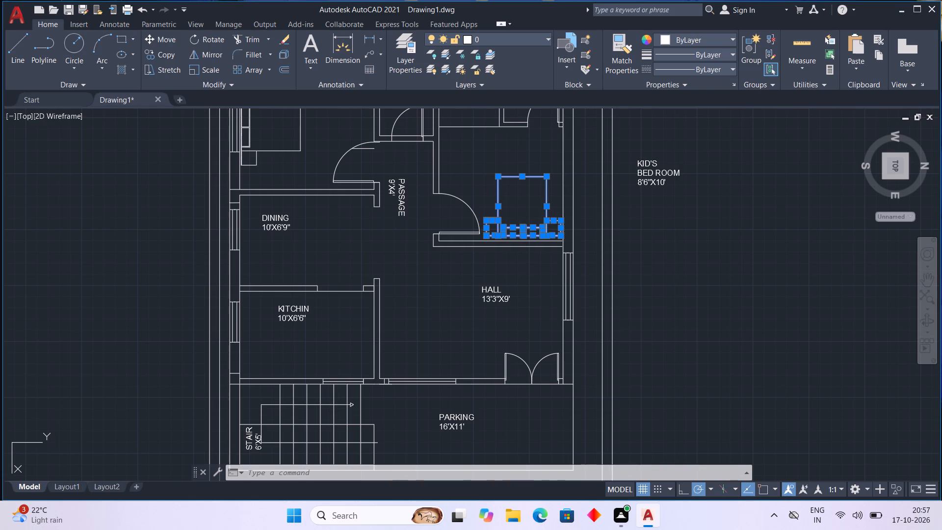
key("ctrl+Down")
scroll(651, 240, "up", 1, "ctrl")
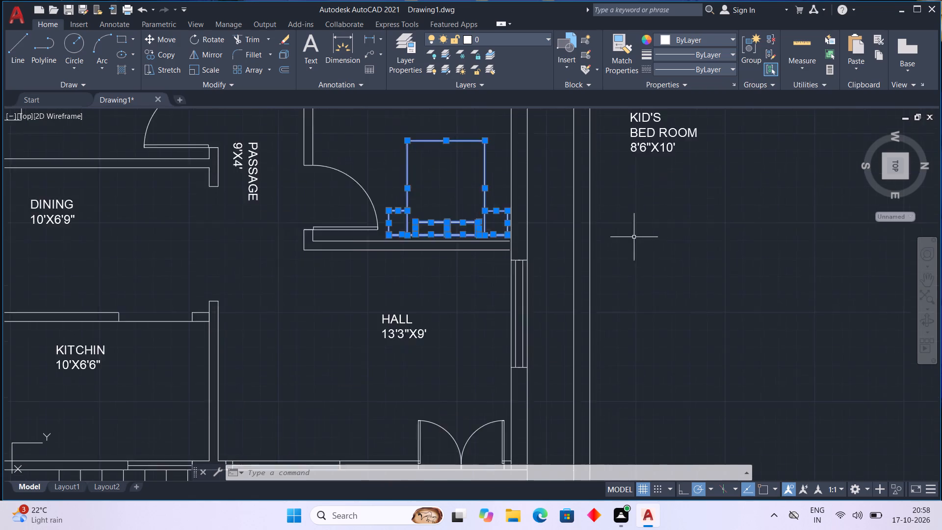
scroll(632, 237, "up", 1, "ctrl")
scroll(532, 219, "up", 1)
middle_click_drag(658, 238, 663, 240)
scroll(649, 240, "down", 1)
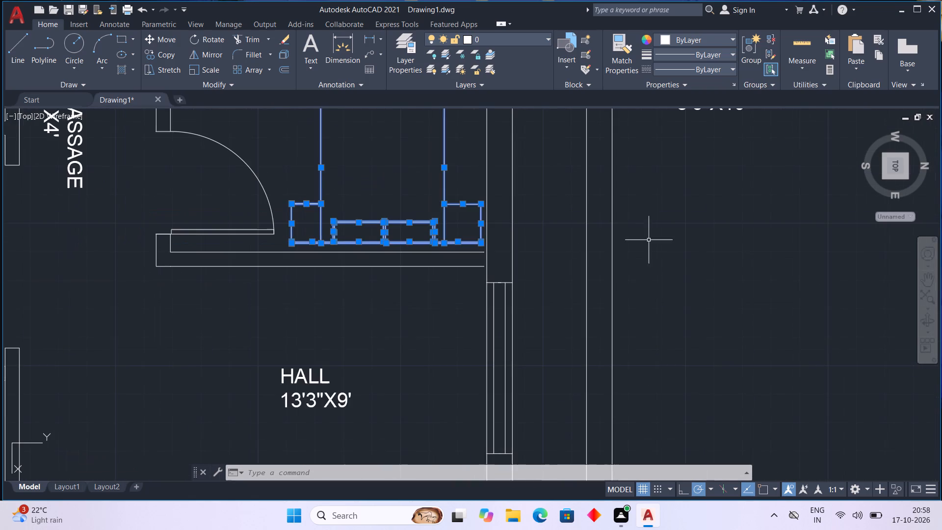
middle_click_drag(638, 240, 780, 279)
key("ctrl+Down")
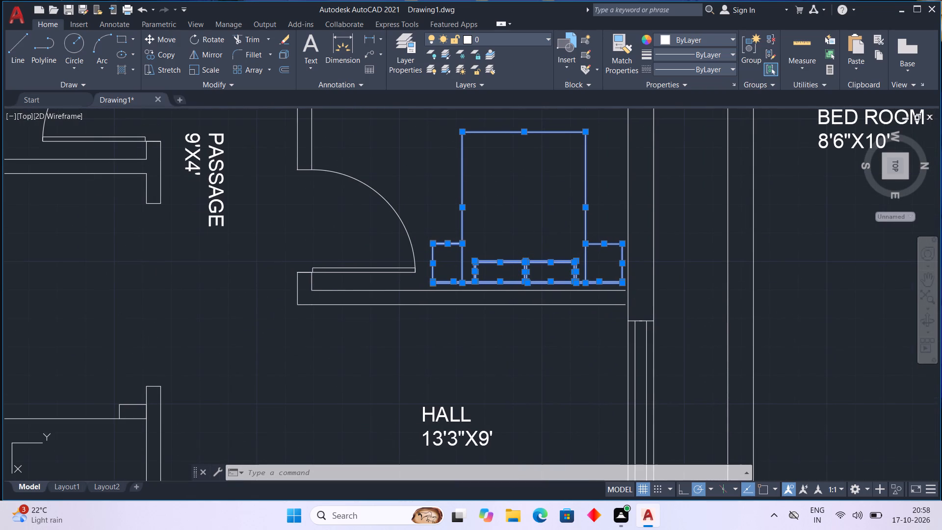
key("ctrl+Right")
key("ctrl+Down")
key("ctrl+Down")
key("ctrl+Down")
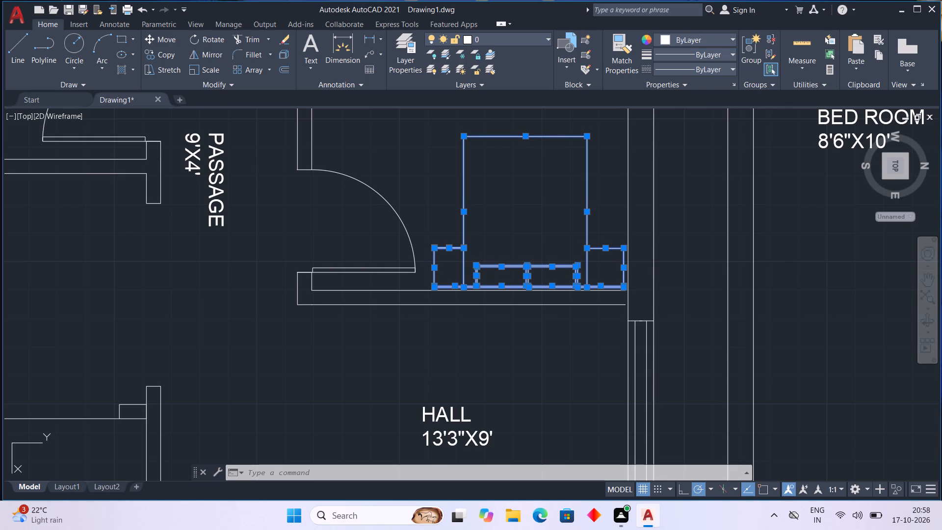
key("ctrl+Up")
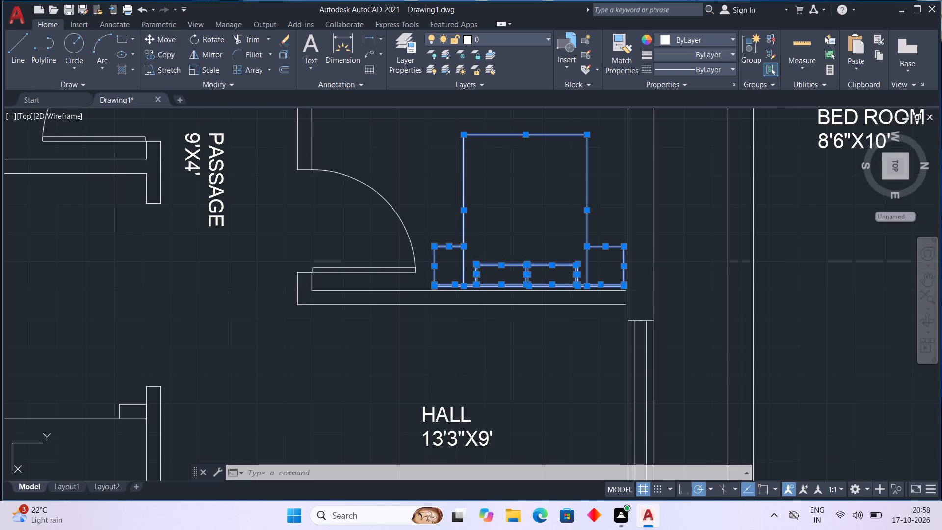
key("Escape")
With object snap and Ortho on, draw lines extending both faces of the bedroom–HALL wall past the outer wall's inner face.
scroll(654, 288, "up", 3)
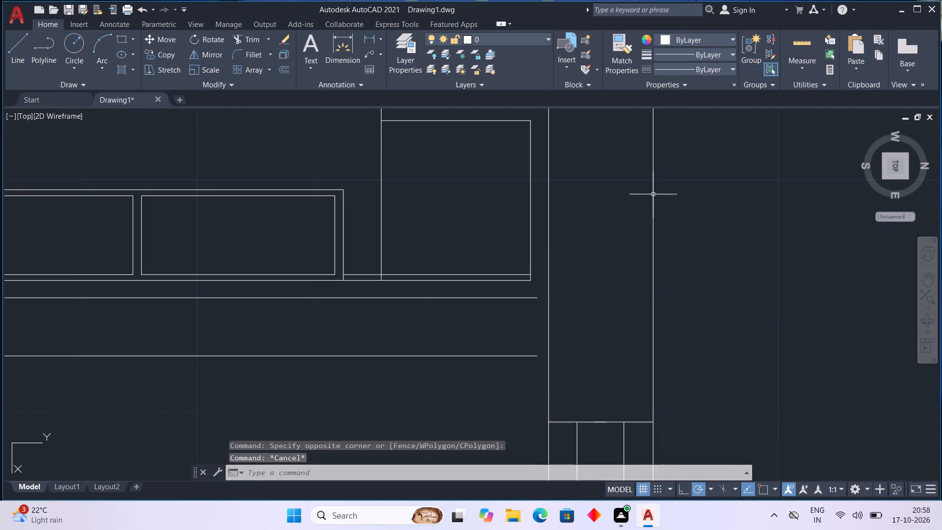
left_click(12, 49)
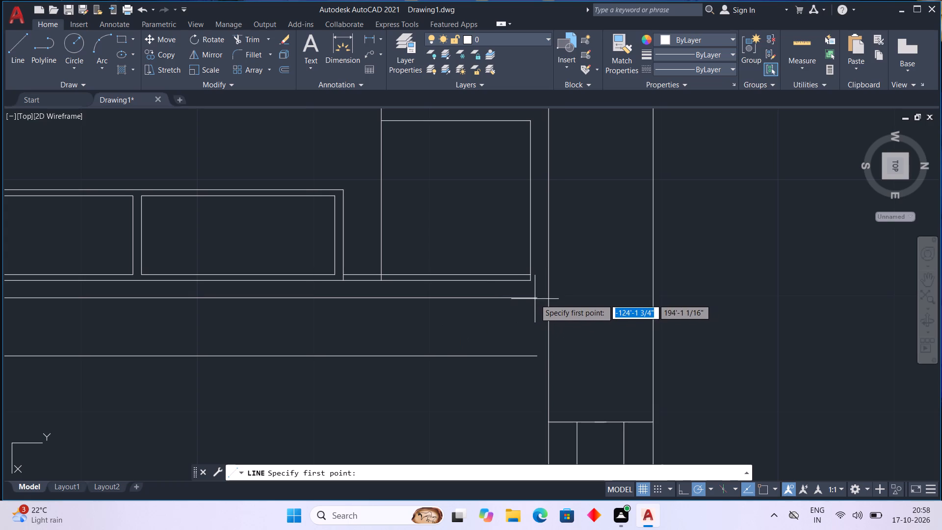
left_click(758, 486)
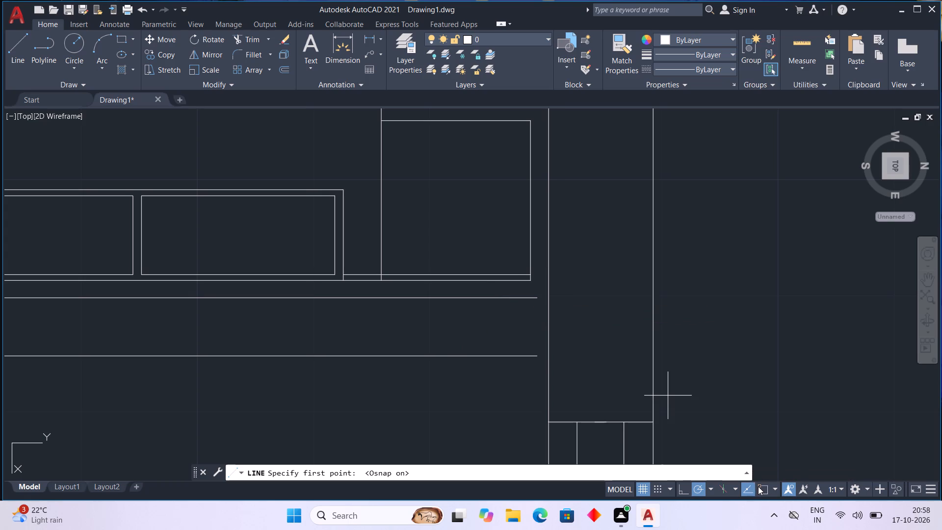
left_click(744, 485)
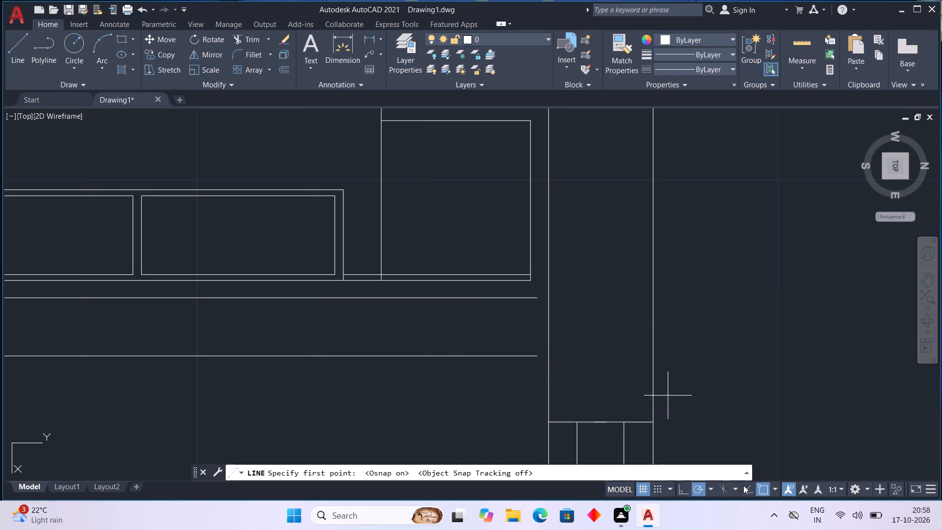
left_click(743, 485)
left_click(699, 491)
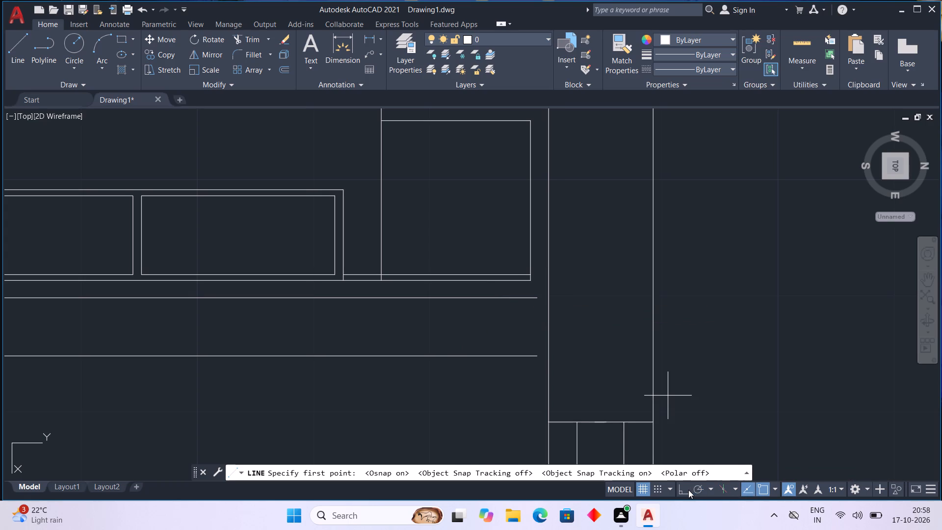
left_click(688, 490)
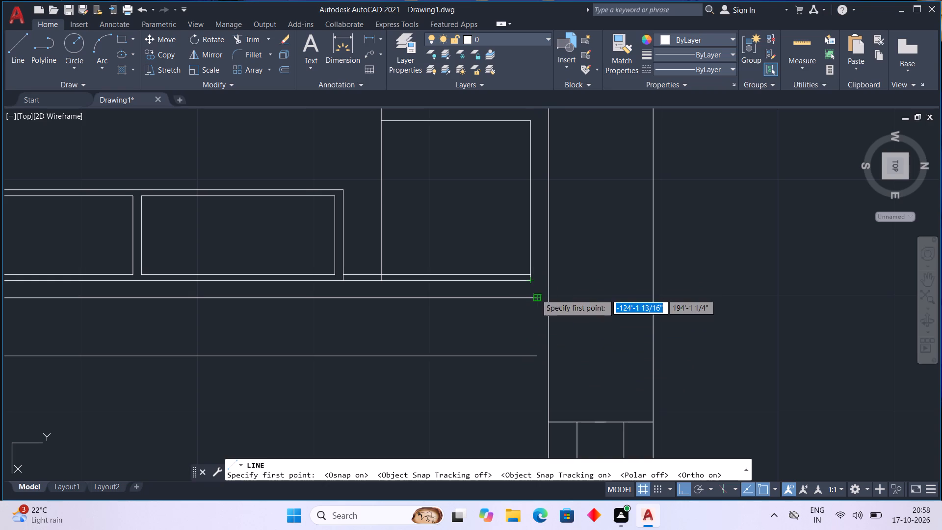
left_click(536, 294)
left_click(564, 299)
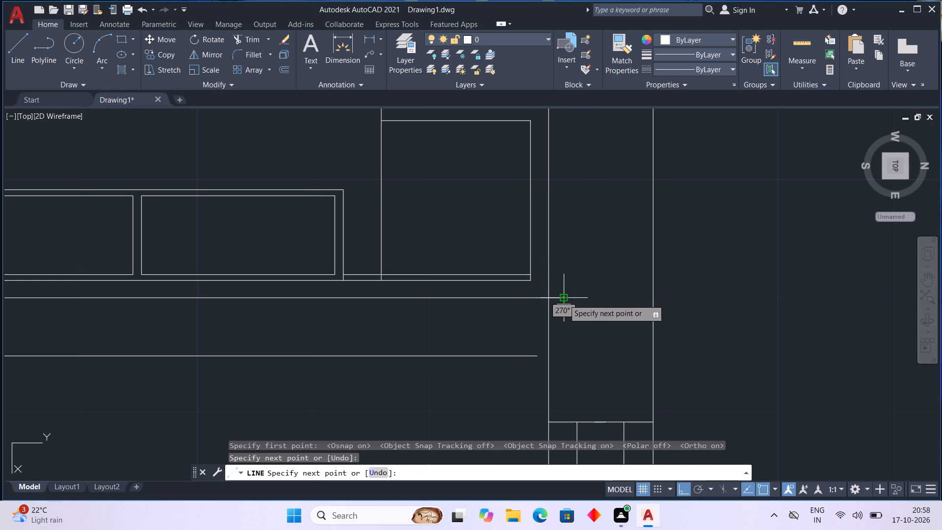
key("Escape")
key("space")
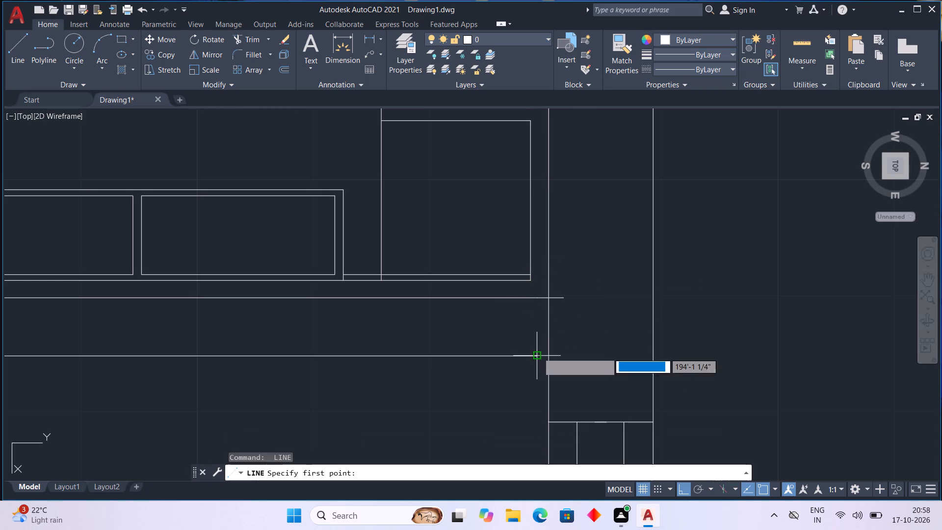
left_click(535, 358)
left_click(579, 358)
key("Escape")
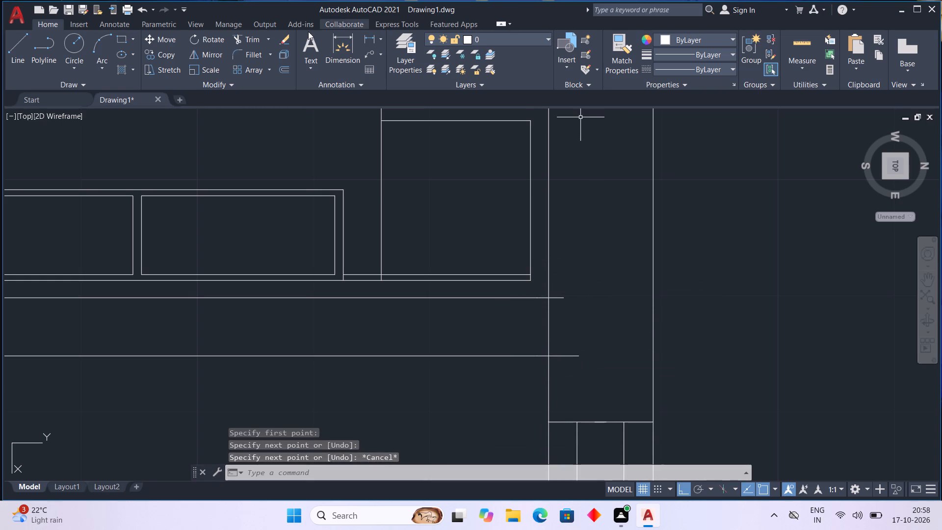
Trim the ends of both extended wall lines that overhang the outer wall's inner face.
left_click(234, 33)
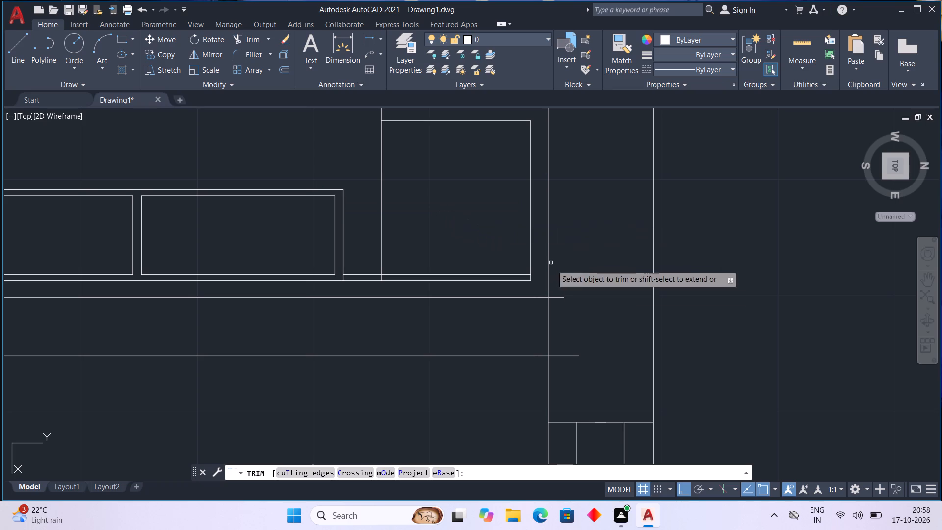
left_click_drag(558, 281, 557, 361)
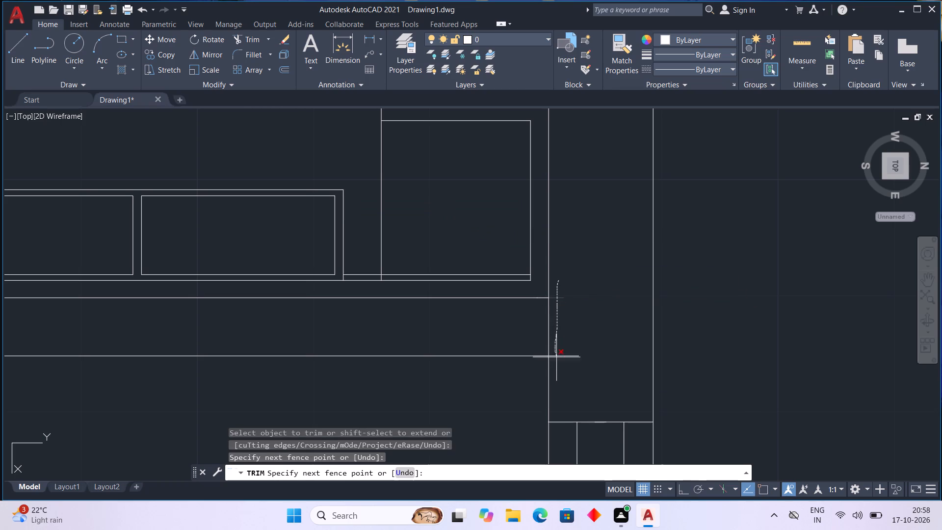
left_click_drag(557, 361, 559, 371)
left_click(559, 371)
scroll(555, 361, "down", 4)
key("Escape")
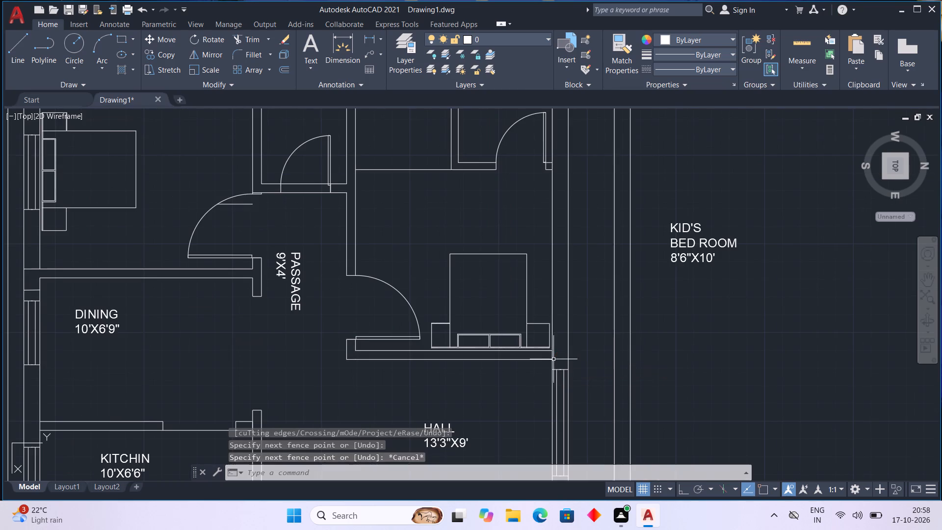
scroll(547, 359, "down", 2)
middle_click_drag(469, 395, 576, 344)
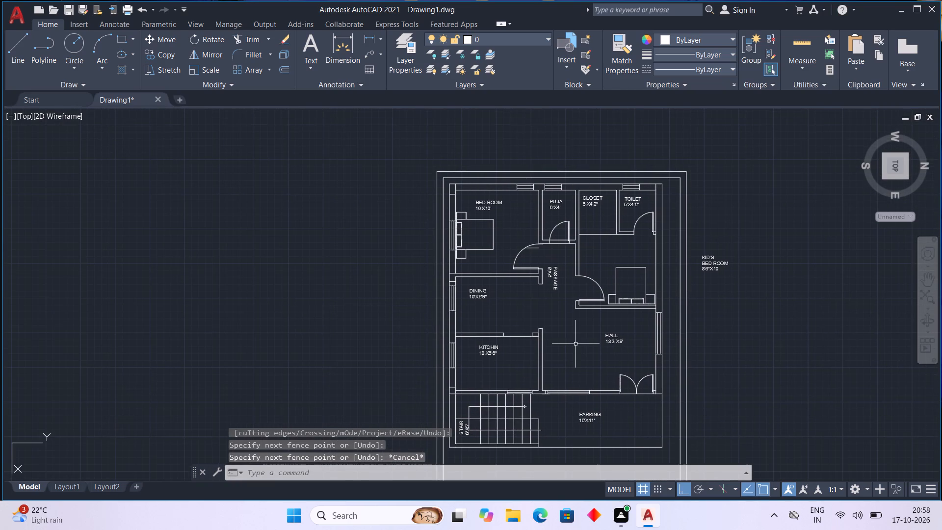
Move the KID'S BED ROOM 8'6"X10' label from outside the plan straight across into the kid's bedroom.
left_click(711, 267)
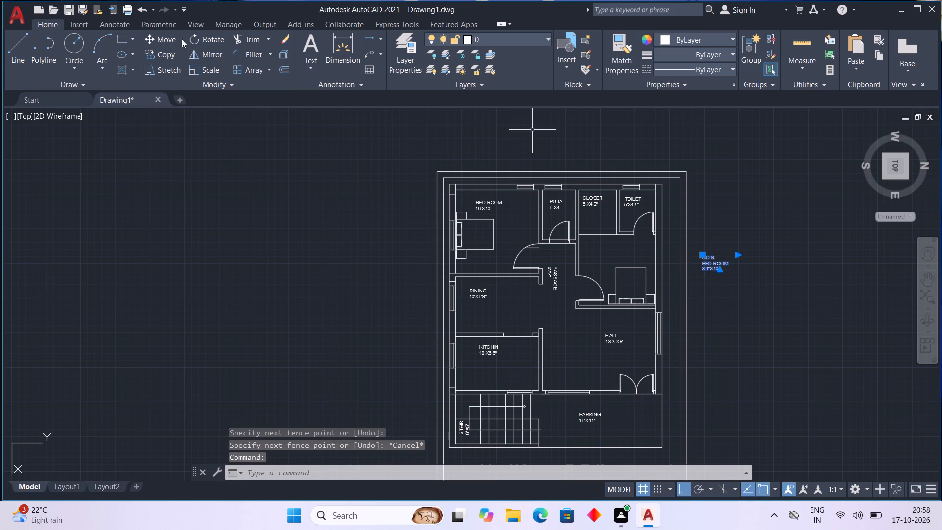
left_click(154, 35)
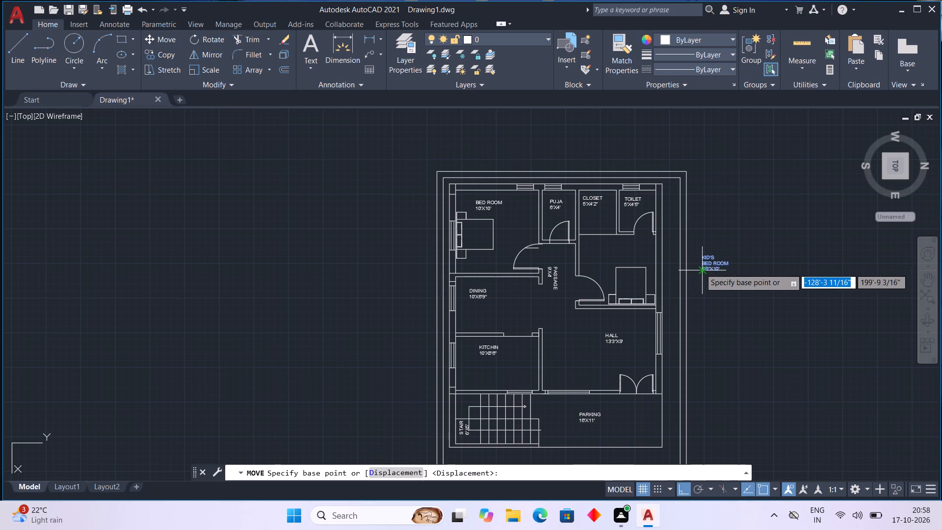
left_click(700, 268)
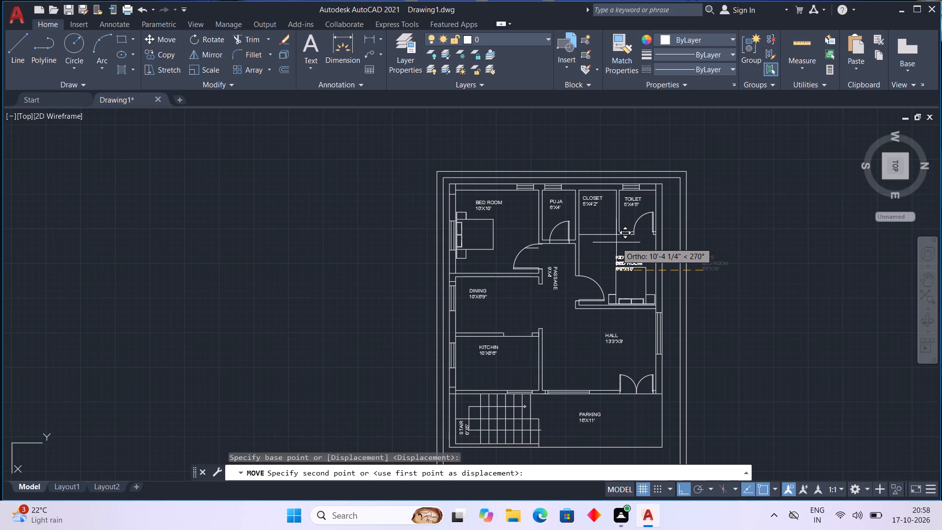
left_click(616, 243)
scroll(625, 257, "up", 2)
Nudge the KID'S BED ROOM label upward until it sits clear above the bed.
left_click(625, 258)
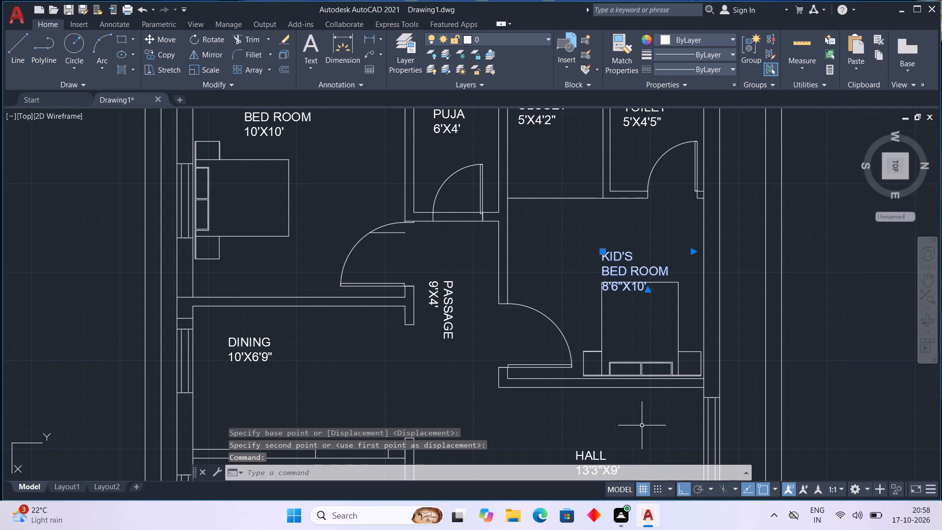
key("ctrl+Up")
key("ctrl+Up")
key("ctrl+Up")
key("ctrl+Up")
key("ctrl+Up")
key("ctrl+Up")
key("ctrl+Up")
key("ctrl+Up")
key("ctrl+Up")
key("ctrl+Up")
key("ctrl+Up")
key("ctrl+Up")
key("ctrl+Up")
key("ctrl+Up")
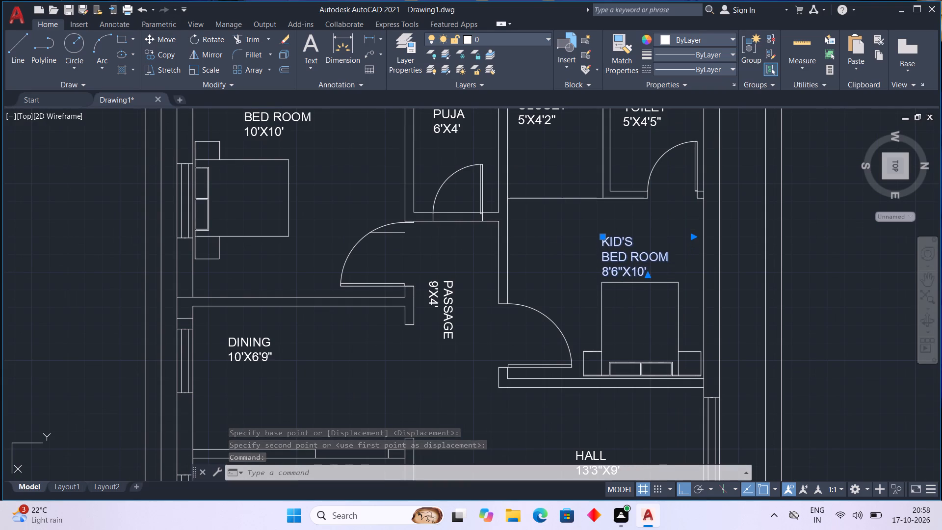
key("ctrl+Up")
key("ctrl+Up")
key("ctrl+Up")
key("Escape")
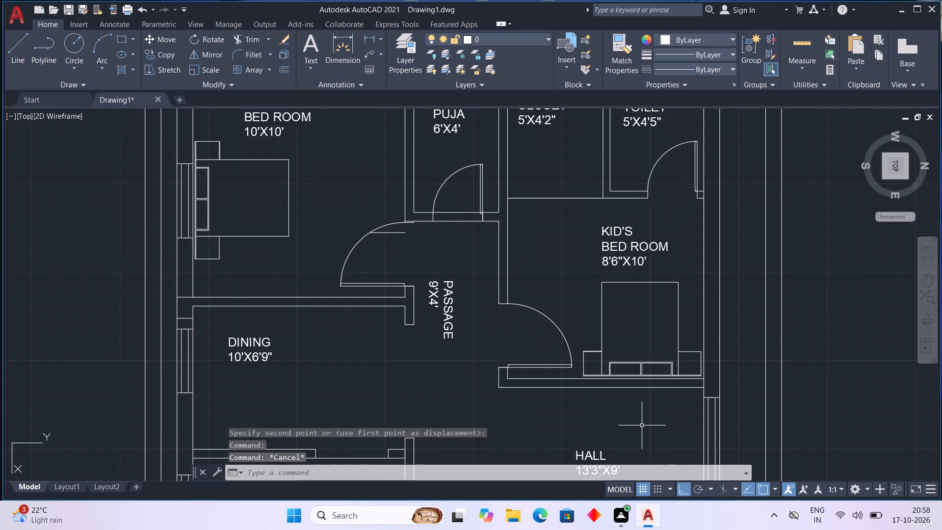
Review the furnished floor plan, from the HALL and PARKING areas out to the whole layout.
scroll(642, 425, "down", 3)
middle_click_drag(642, 429, 543, 265)
key("Escape")
scroll(536, 270, "up", 2)
middle_click_drag(530, 279, 675, 279)
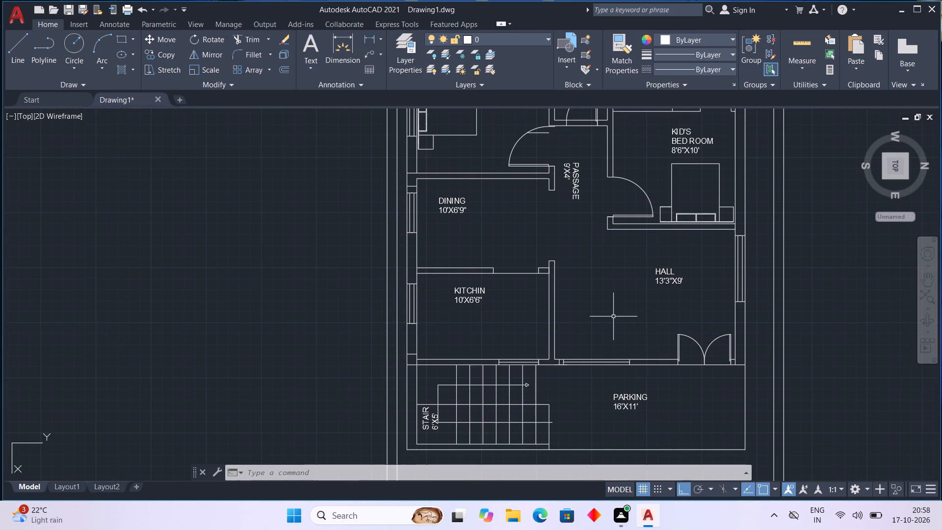
middle_click_drag(634, 325, 633, 325)
middle_click_drag(633, 325, 601, 321)
scroll(603, 317, "down", 1)
middle_click_drag(603, 316, 595, 319)
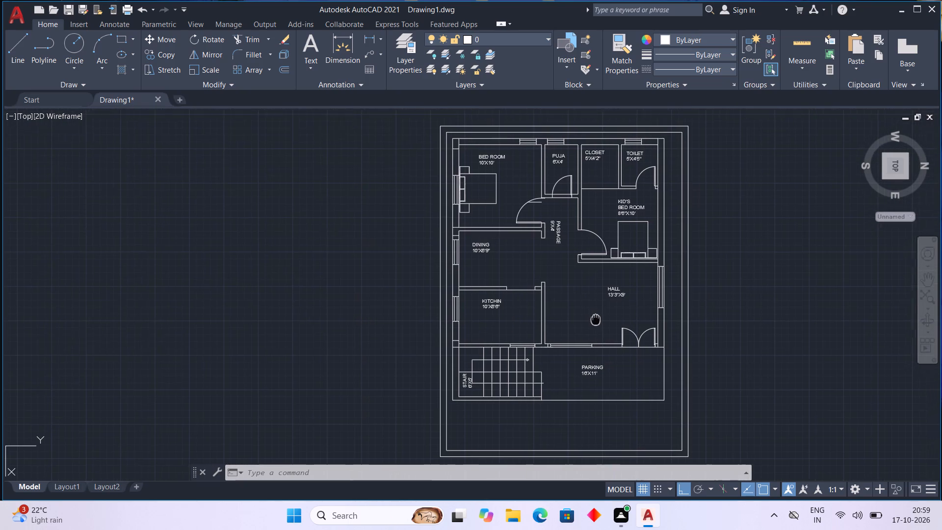
middle_click_drag(595, 319, 591, 322)
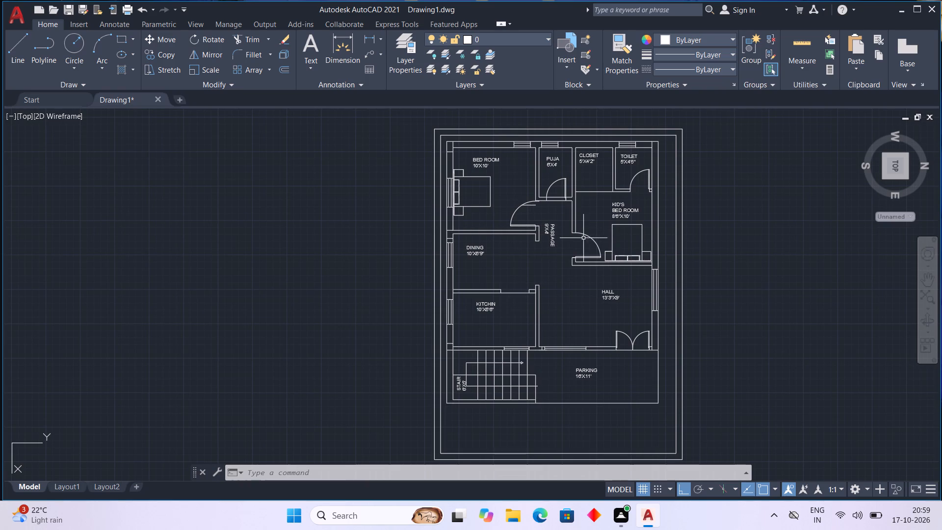
Trim both faces of the wall between PUJA and PASSAGE across the PUJA door opening.
scroll(585, 237, "up", 1)
left_click(239, 35)
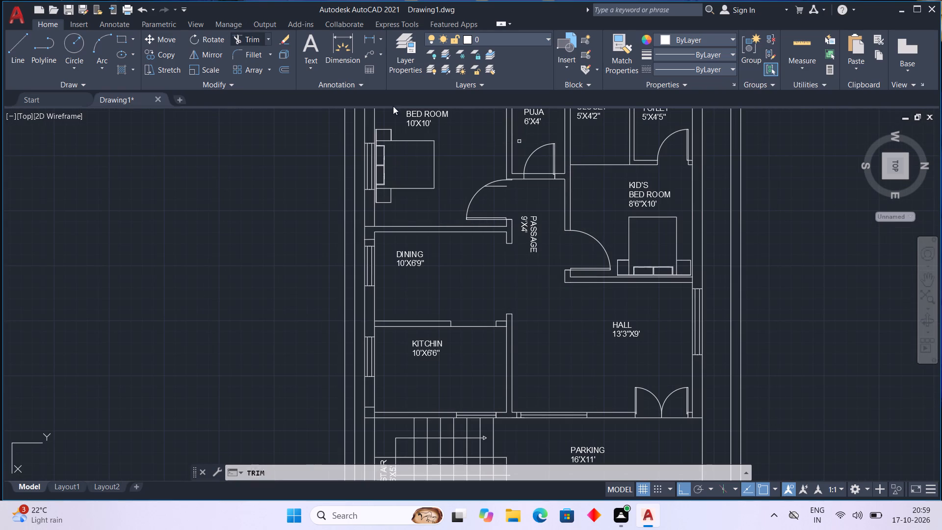
left_click_drag(539, 166, 541, 185)
scroll(539, 190, "down", 1)
scroll(539, 192, "up", 1)
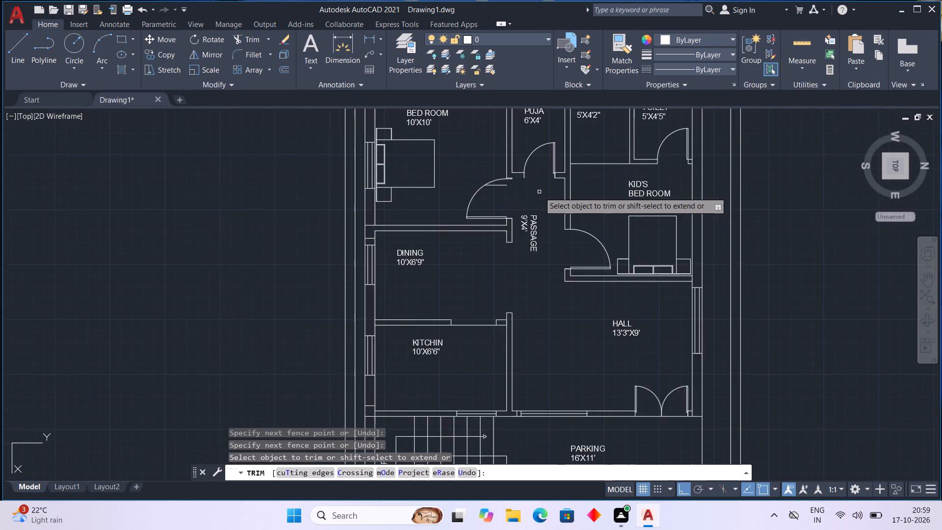
scroll(539, 192, "up", 2)
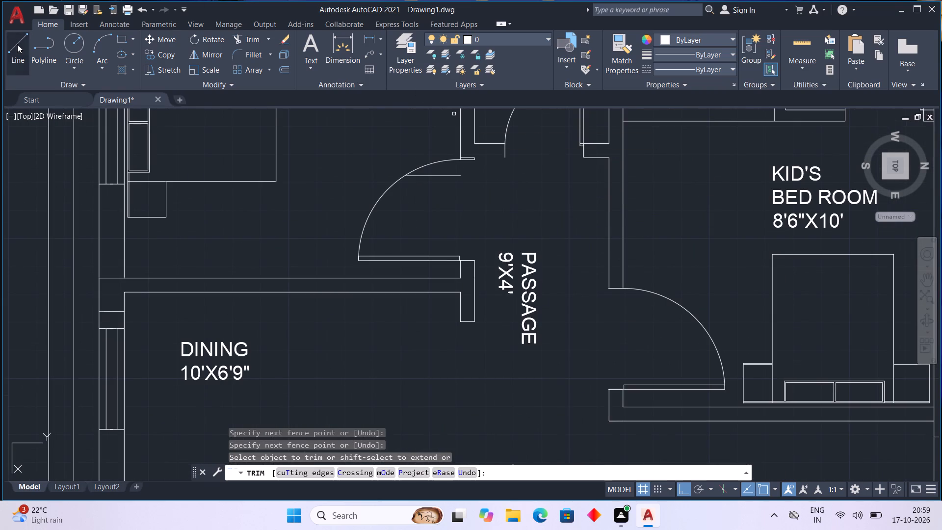
Draw lines restoring the passage-side face of the short PUJA wall stub and closing its end at the door jamb.
left_click_drag(17, 44, 24, 43)
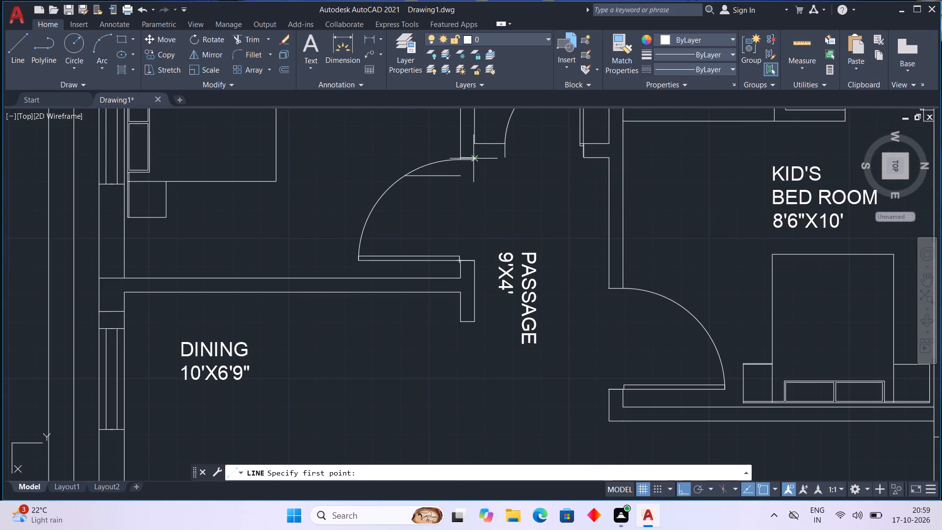
left_click(473, 161)
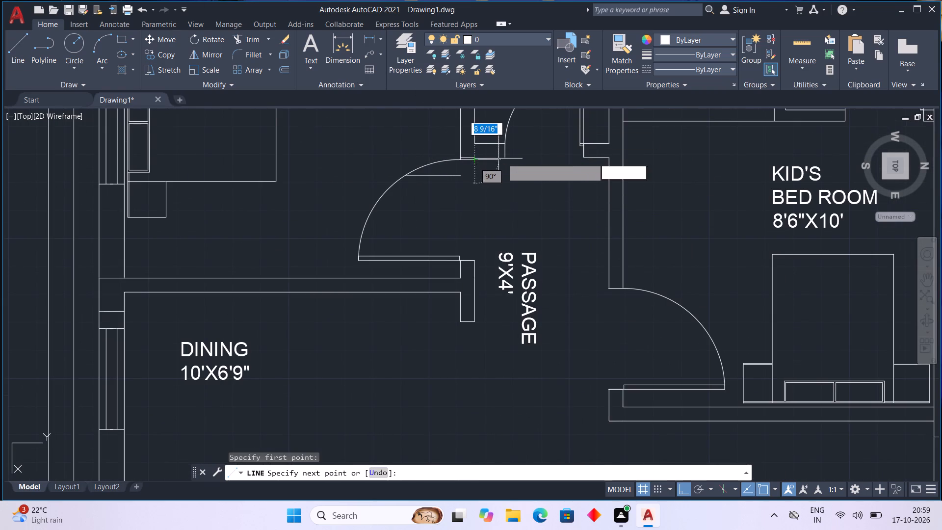
scroll(503, 159, "up", 2)
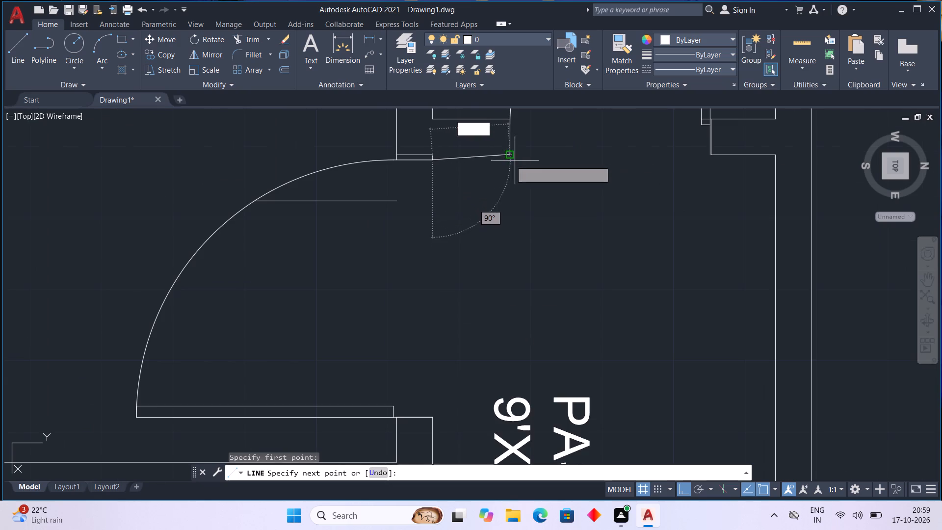
left_click(510, 160)
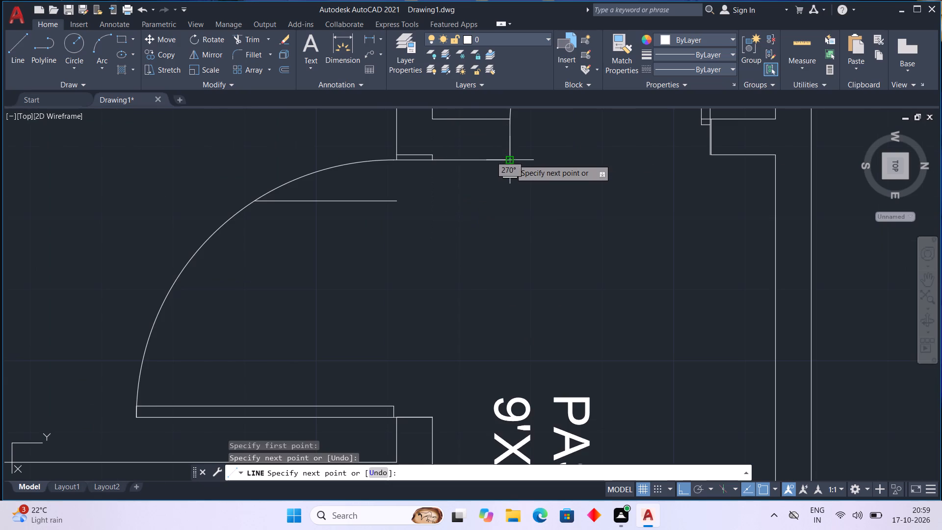
double_click(510, 156)
key("Escape")
Insert the Toilet - Metric block from the architectural tool palette outside the plan, beside the HALL.
scroll(538, 156, "down", 2)
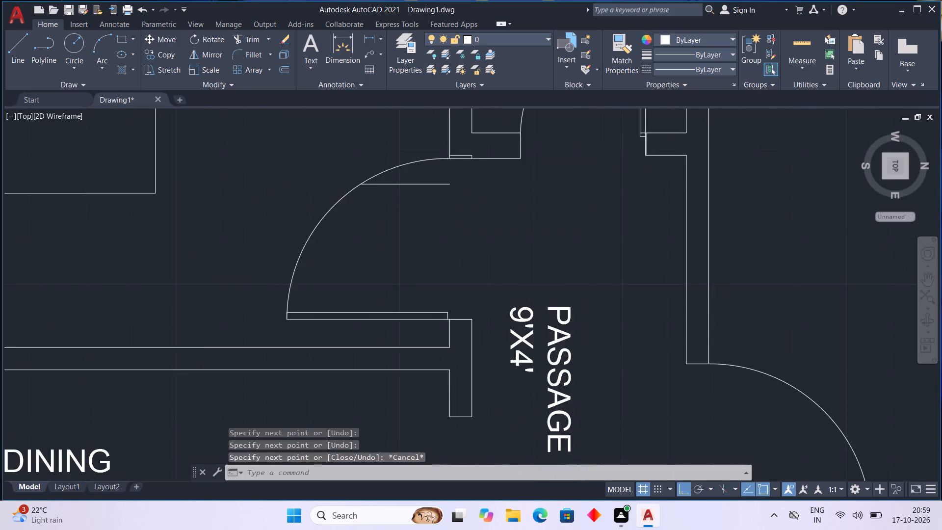
scroll(538, 156, "down", 1)
scroll(568, 204, "down", 1)
scroll(562, 252, "down", 2)
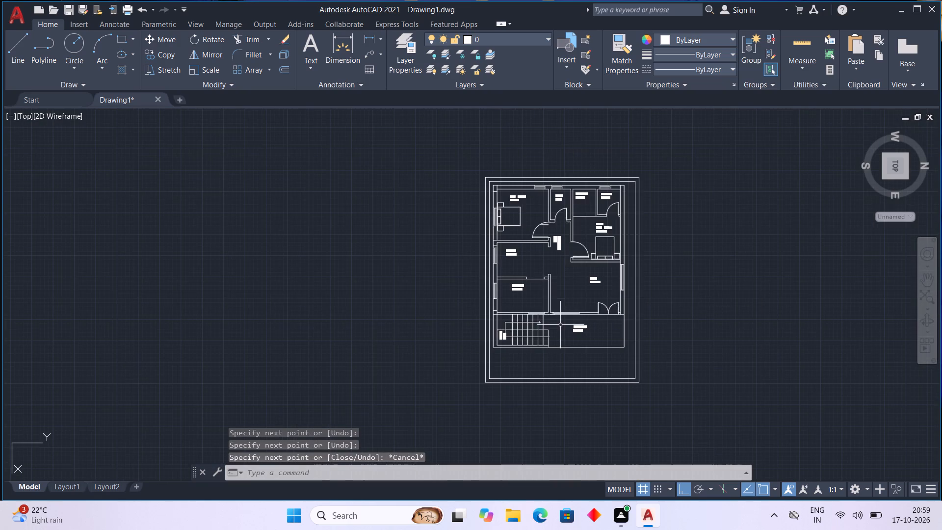
middle_click_drag(560, 325, 473, 295)
scroll(477, 290, "up", 2)
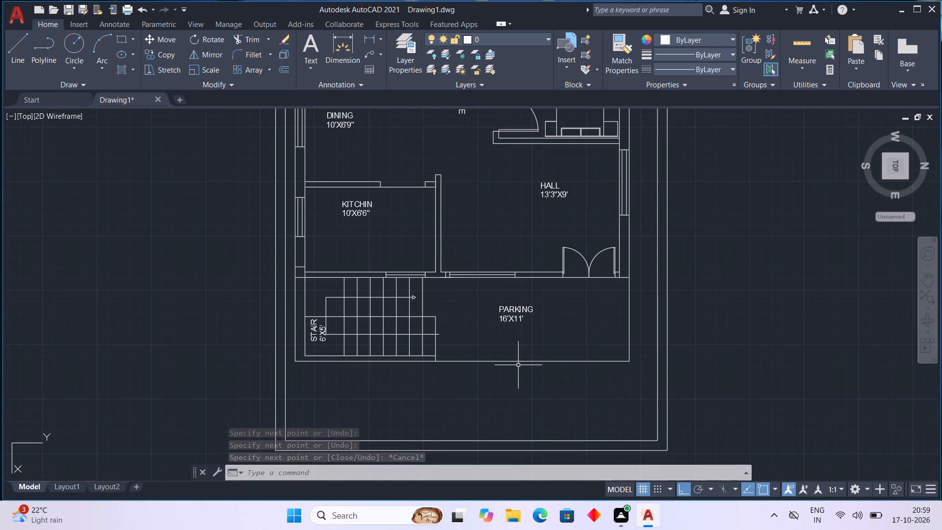
middle_click_drag(521, 363, 558, 301)
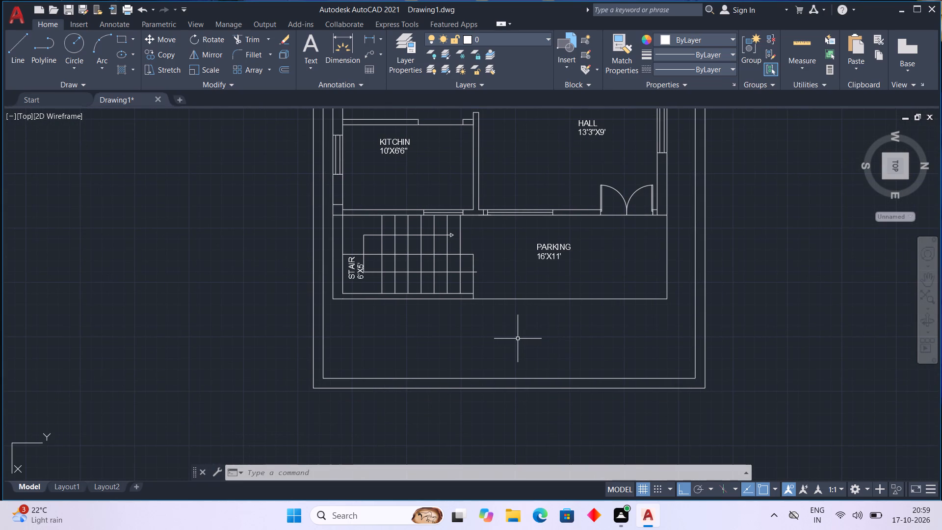
key("ctrl+3")
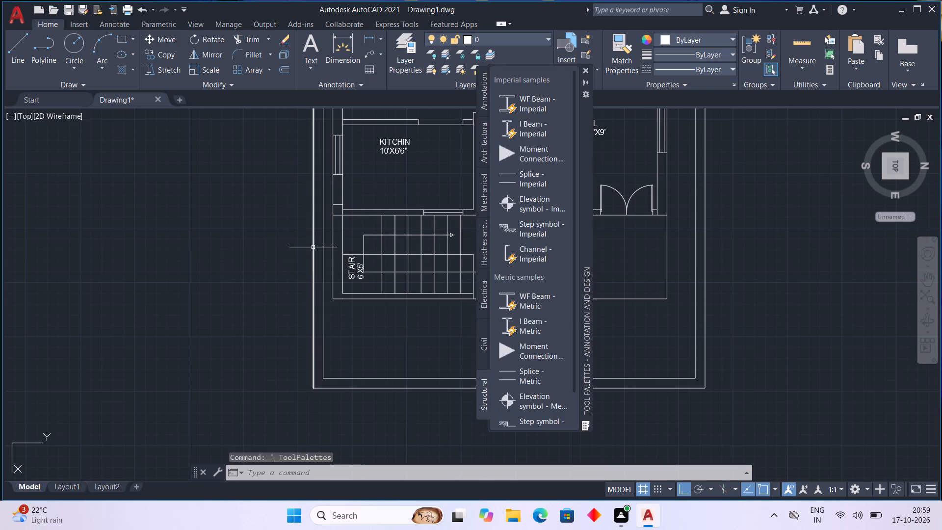
left_click(487, 148)
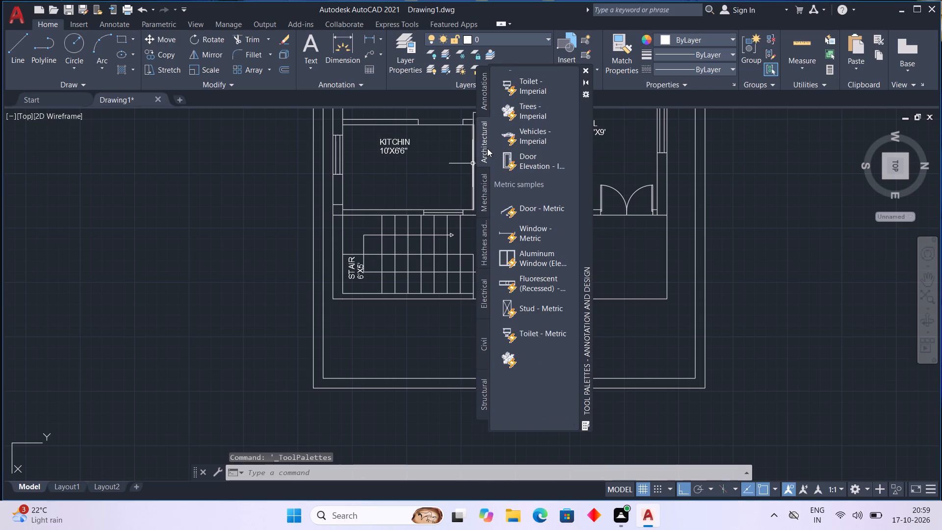
scroll(533, 281, "down", 1)
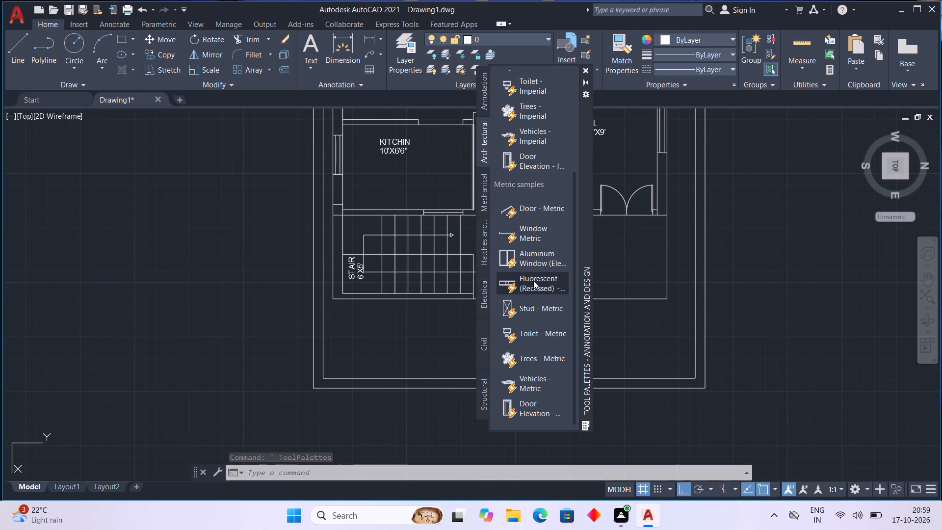
scroll(533, 281, "down", 2)
scroll(533, 281, "up", 1)
scroll(533, 281, "down", 1)
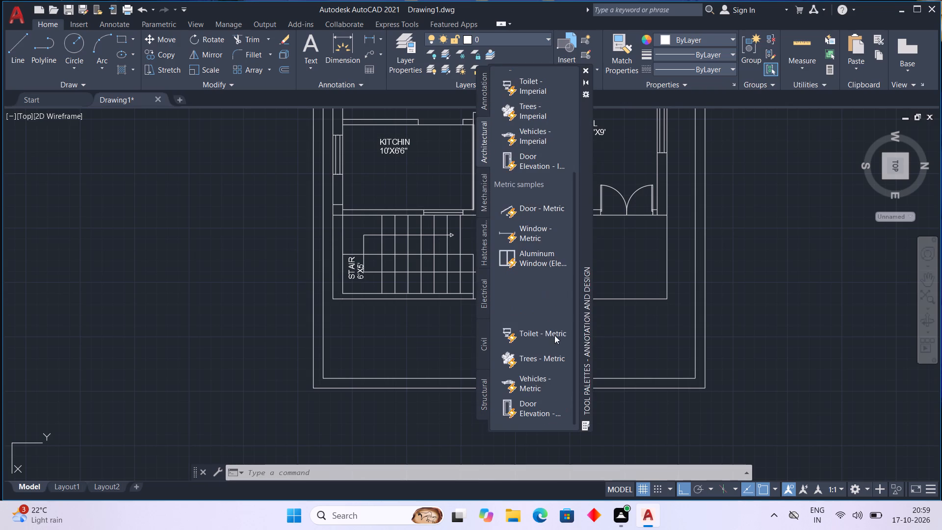
left_click(550, 334)
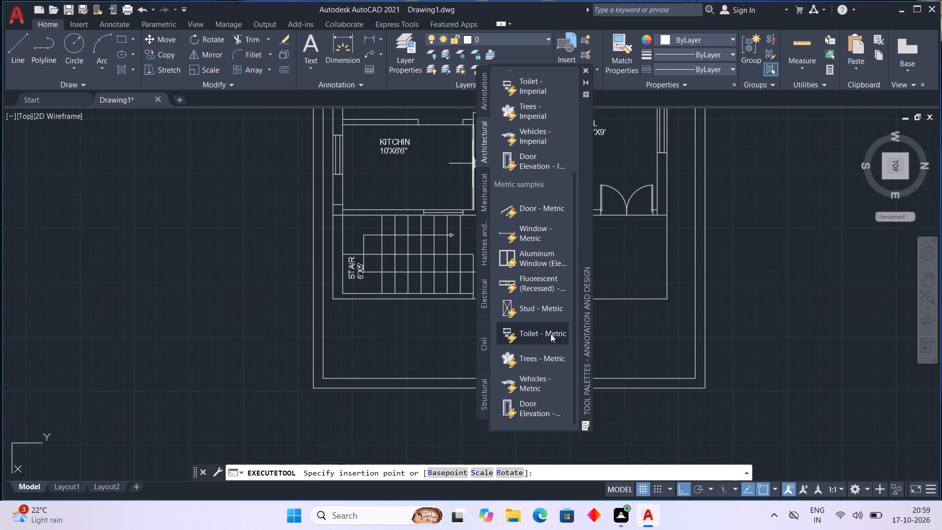
left_click(736, 143)
Insert the Trees - Metric block outside the boundary, below the toilet block, and close the tool palettes.
left_click(526, 354)
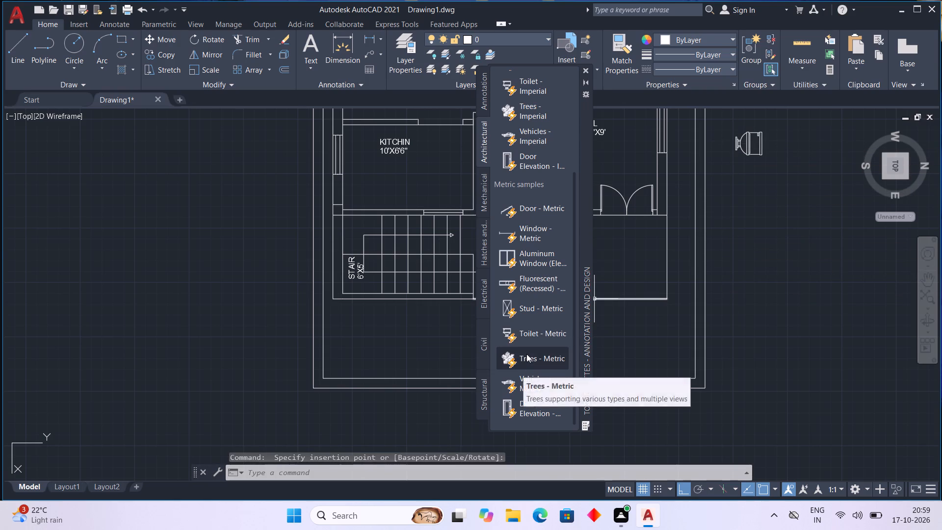
left_click(781, 233)
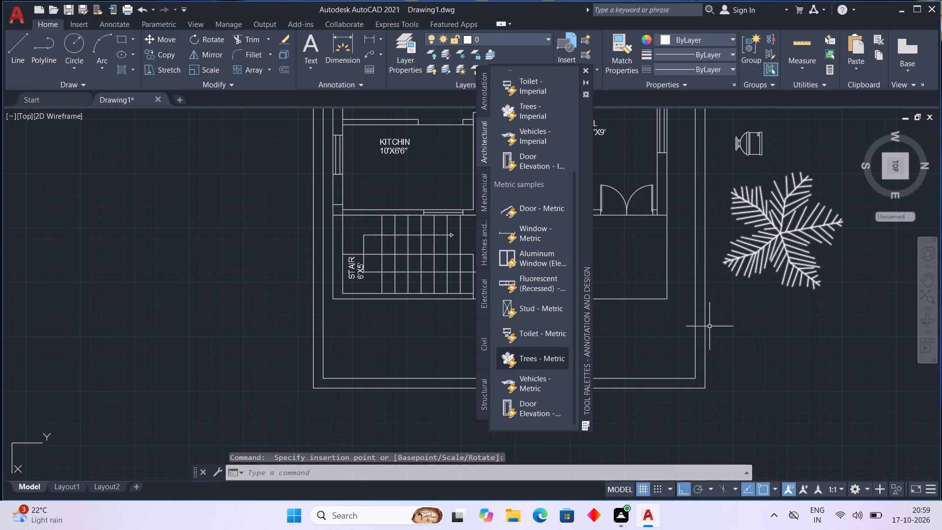
scroll(544, 382, "down", 1)
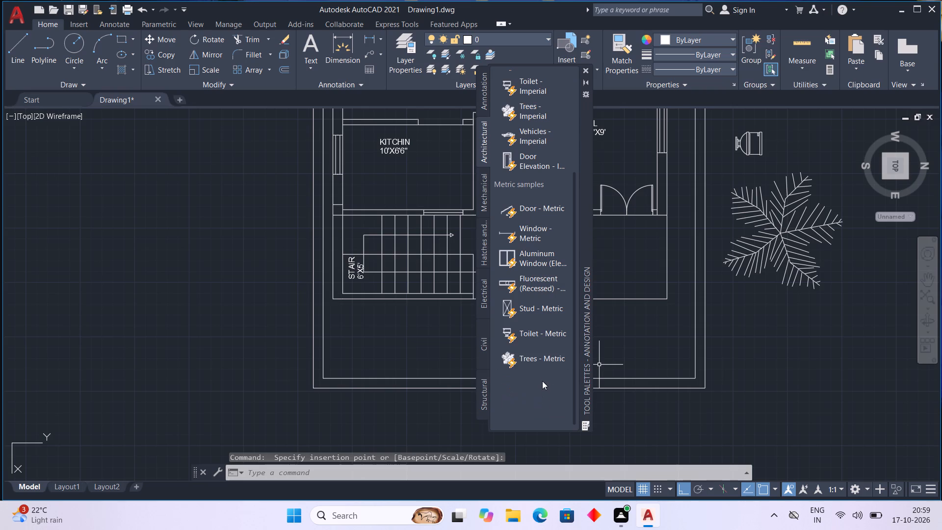
scroll(543, 375, "up", 6)
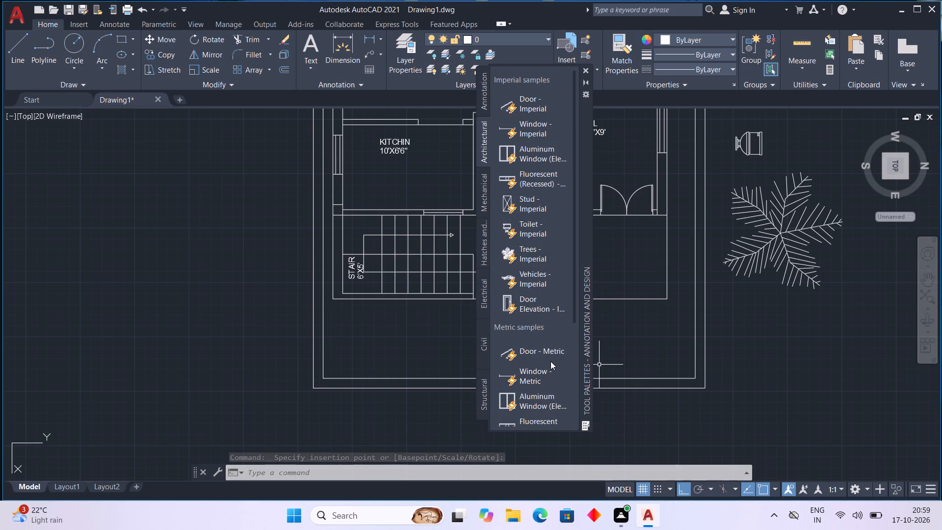
scroll(549, 359, "down", 2)
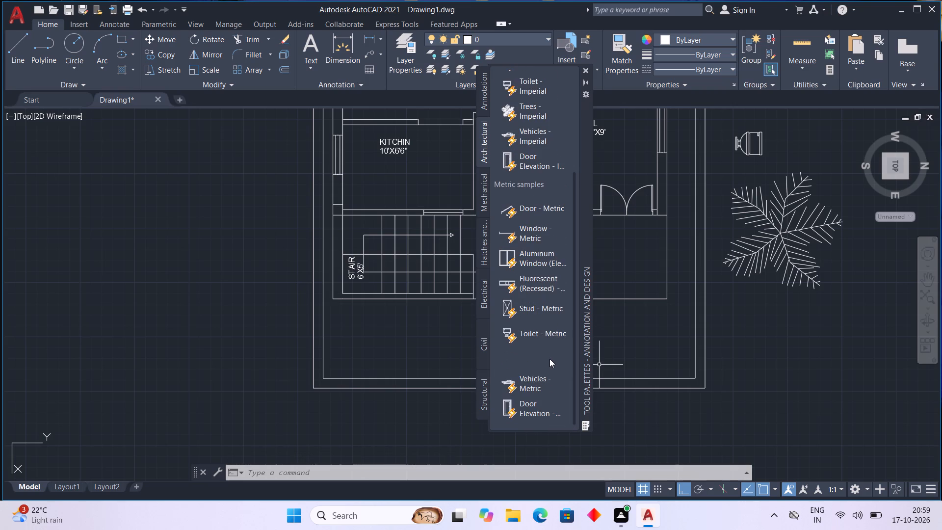
scroll(549, 359, "up", 2)
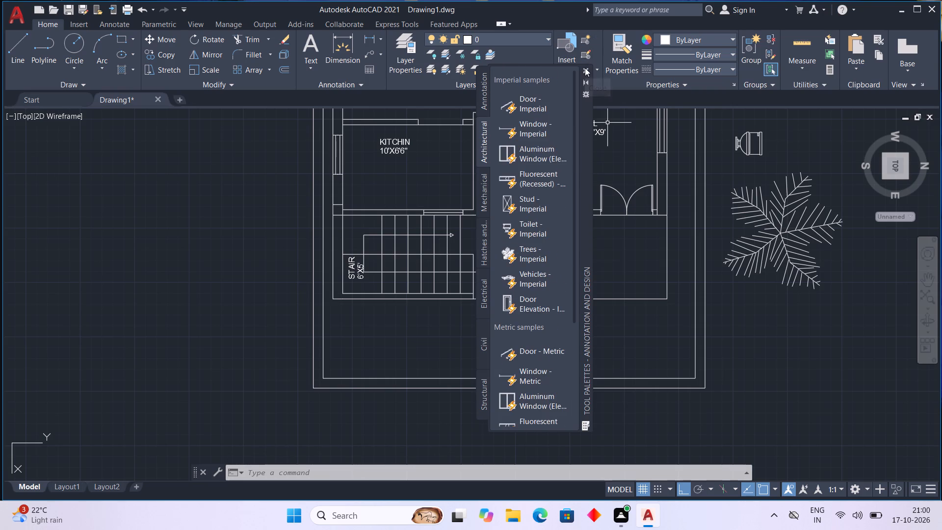
left_click(585, 68)
Switch the inserted tree block to the Shrub (Plan) type.
left_click(777, 237)
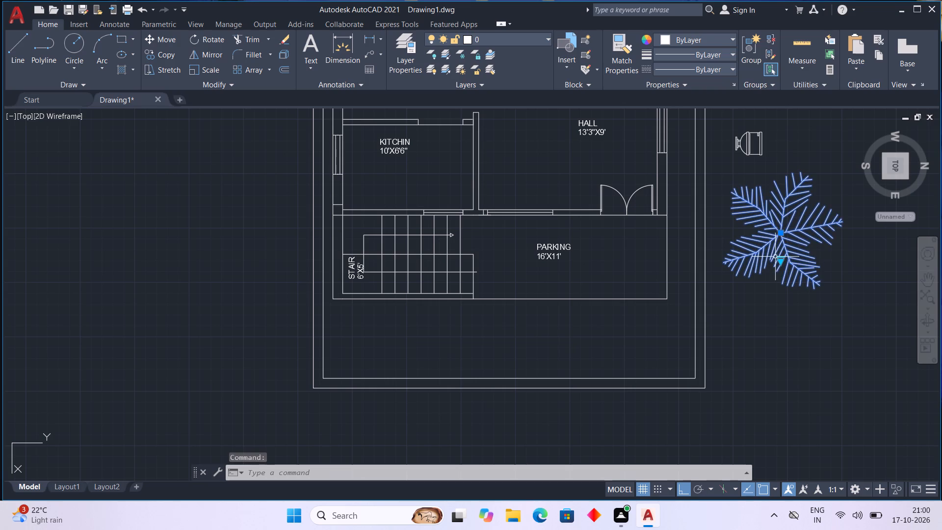
left_click(782, 263)
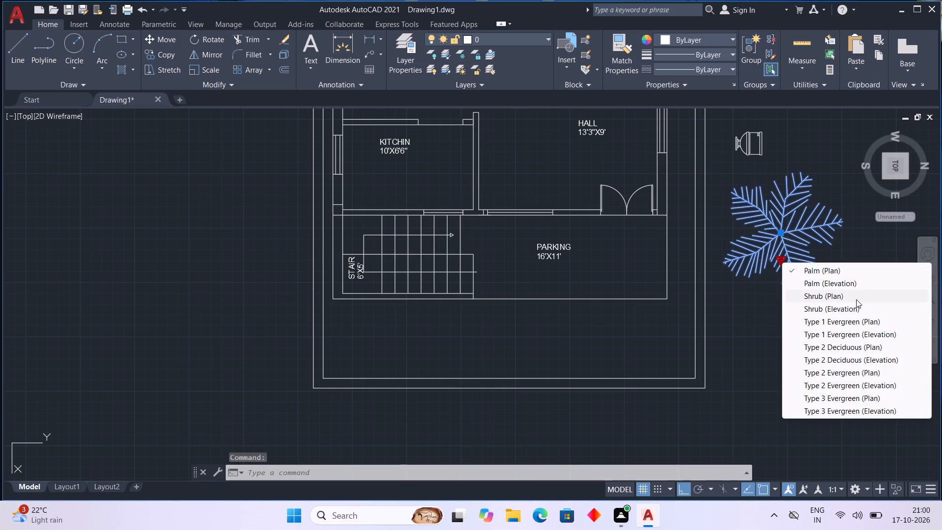
left_click(856, 297)
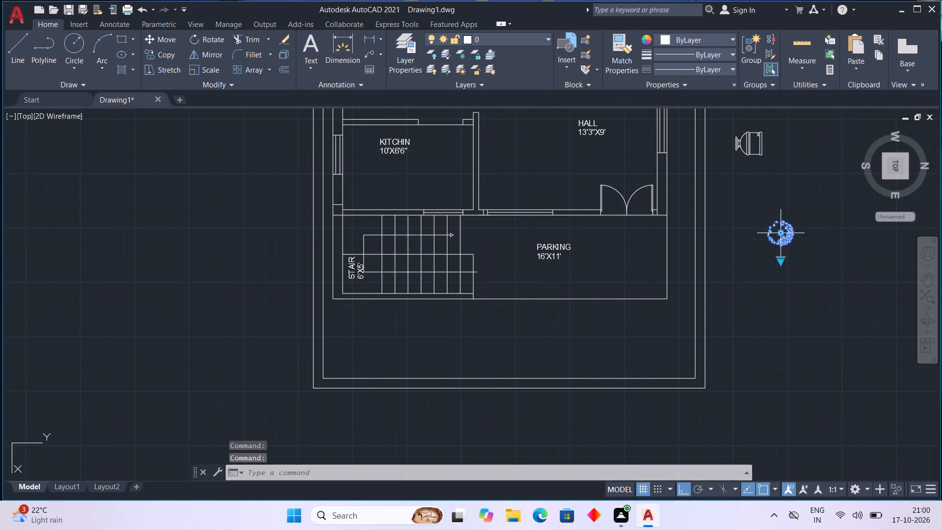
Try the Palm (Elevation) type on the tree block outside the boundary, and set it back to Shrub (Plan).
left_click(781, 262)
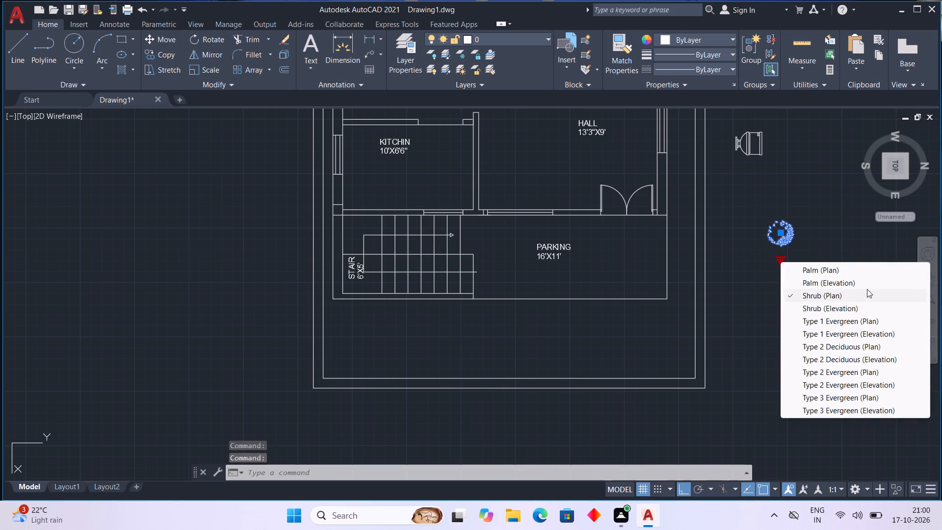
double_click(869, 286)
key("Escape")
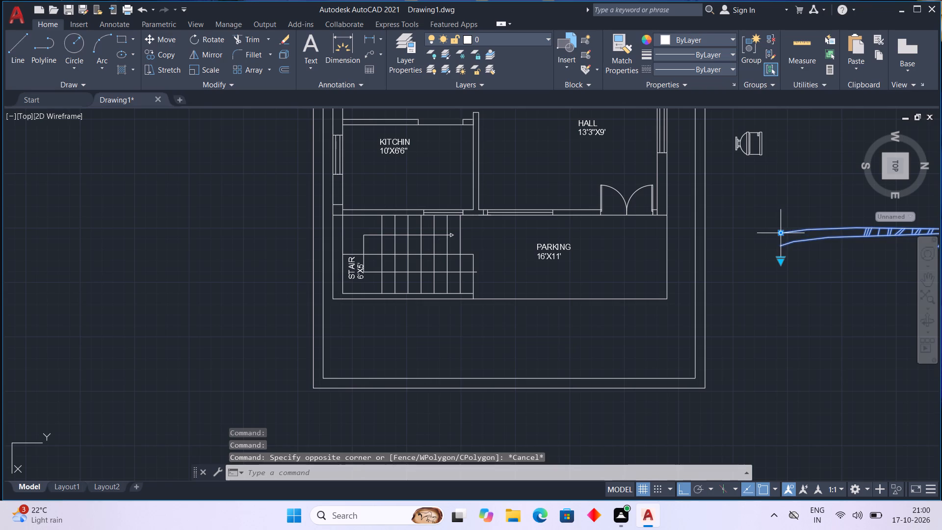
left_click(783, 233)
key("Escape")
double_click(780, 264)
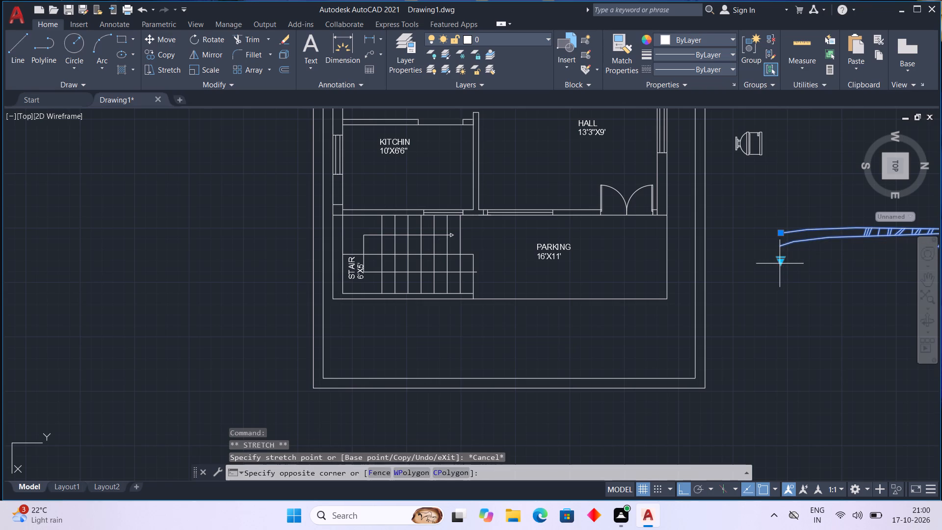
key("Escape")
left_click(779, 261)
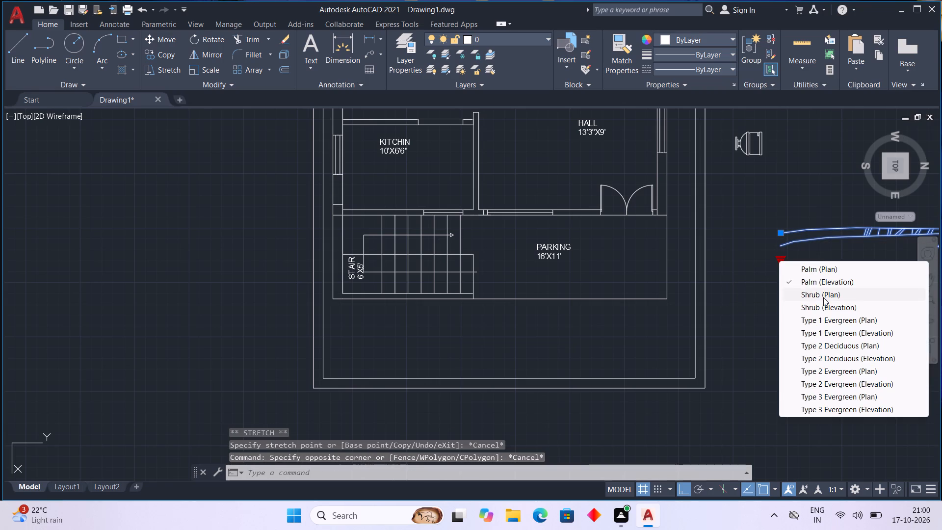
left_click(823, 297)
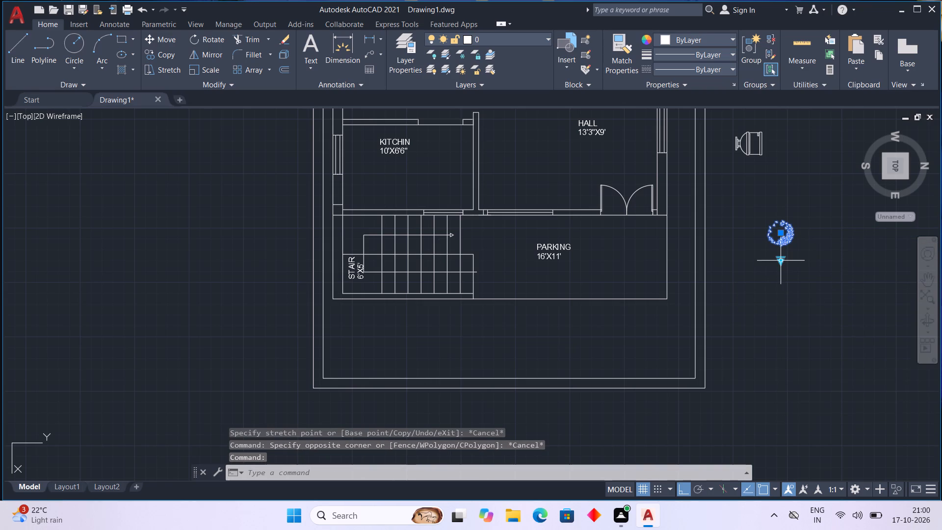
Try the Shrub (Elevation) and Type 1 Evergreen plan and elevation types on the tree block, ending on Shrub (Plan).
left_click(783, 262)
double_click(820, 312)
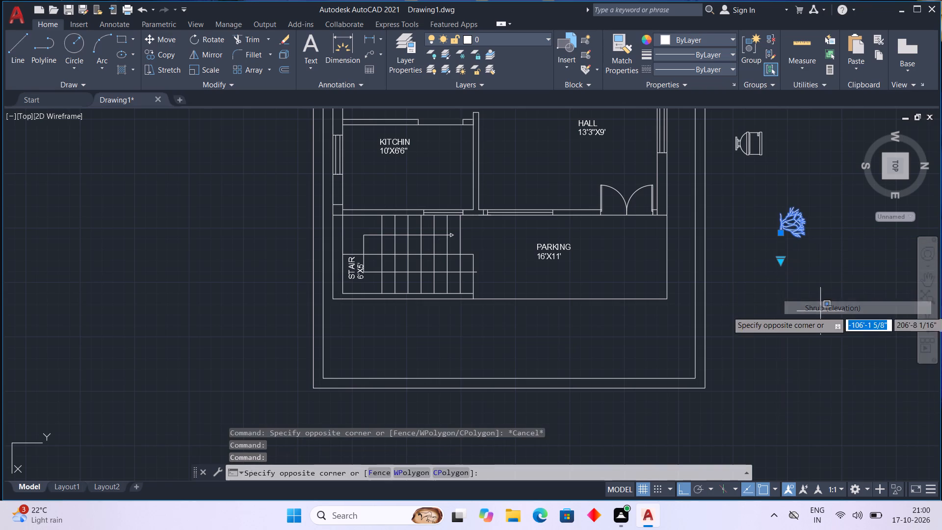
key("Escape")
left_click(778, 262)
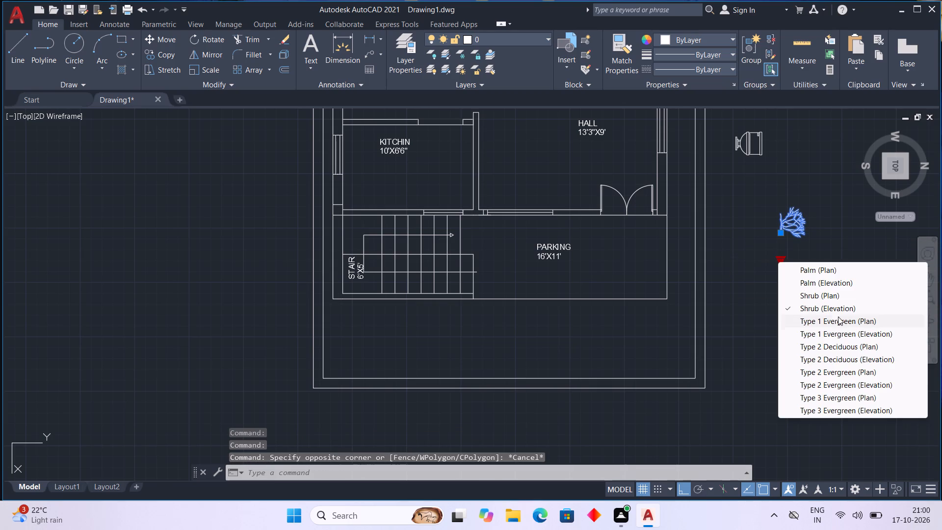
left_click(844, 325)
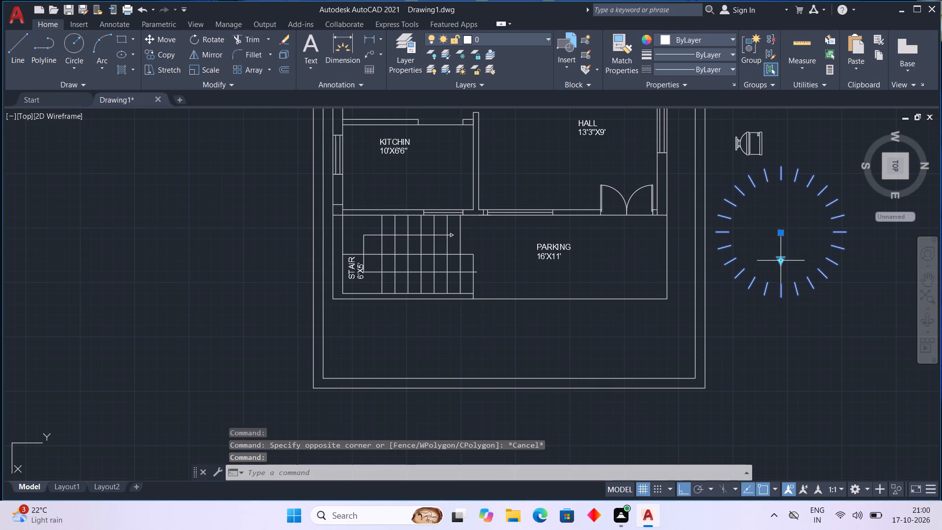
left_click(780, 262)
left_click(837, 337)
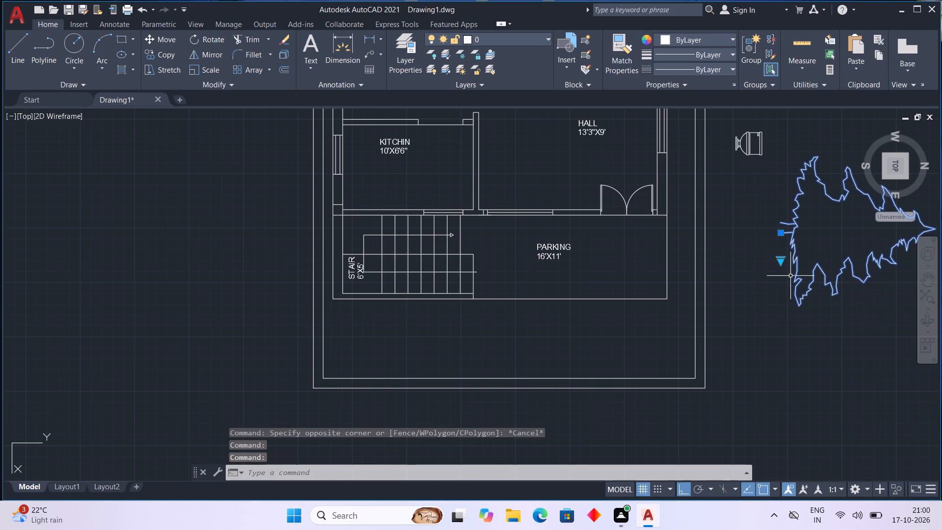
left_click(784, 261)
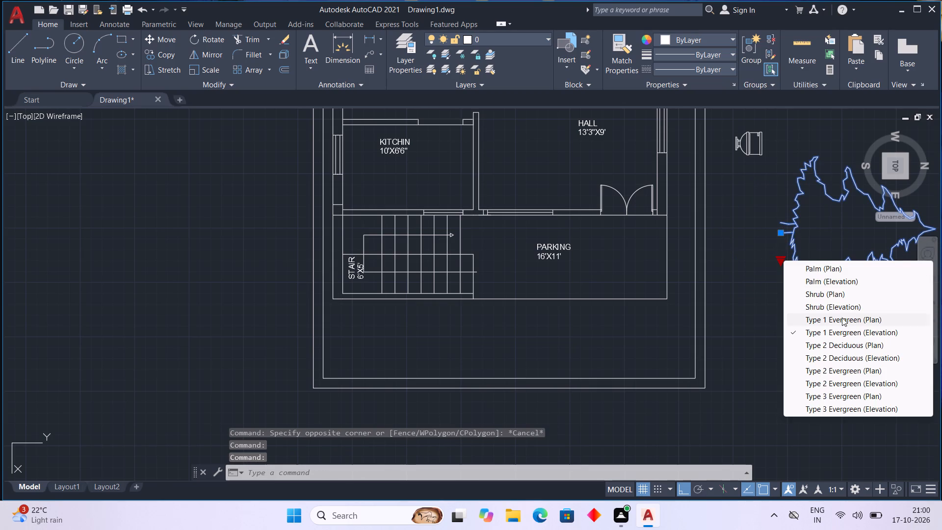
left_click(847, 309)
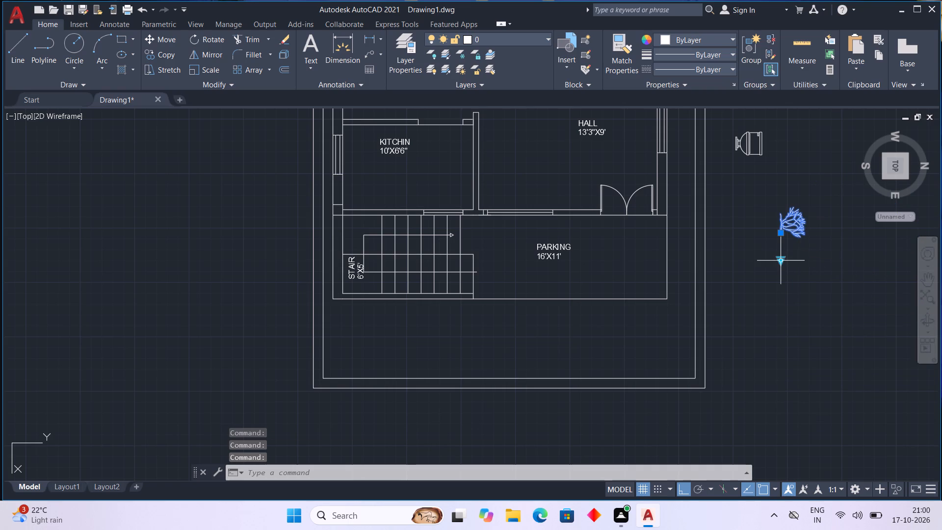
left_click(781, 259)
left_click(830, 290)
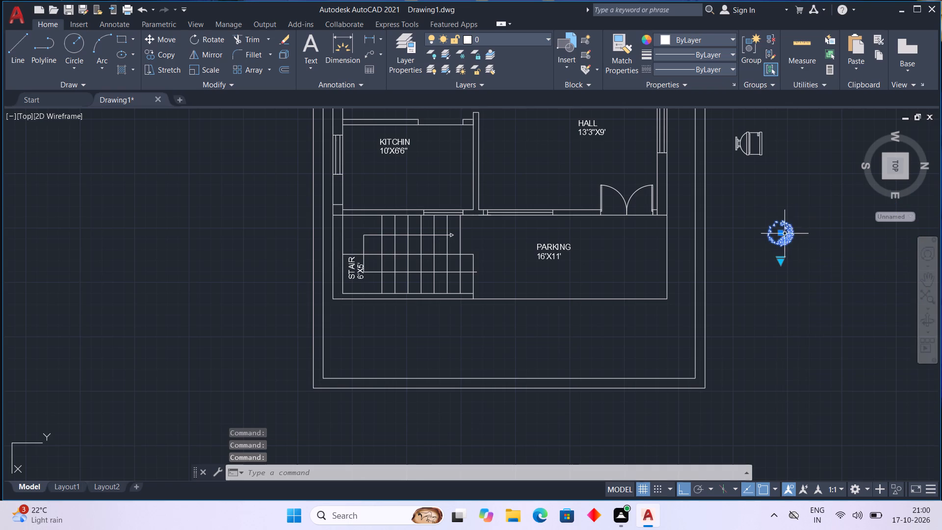
Move the shrub block onto the front boundary wall line, below the STAIR.
left_click_drag(783, 230, 356, 340)
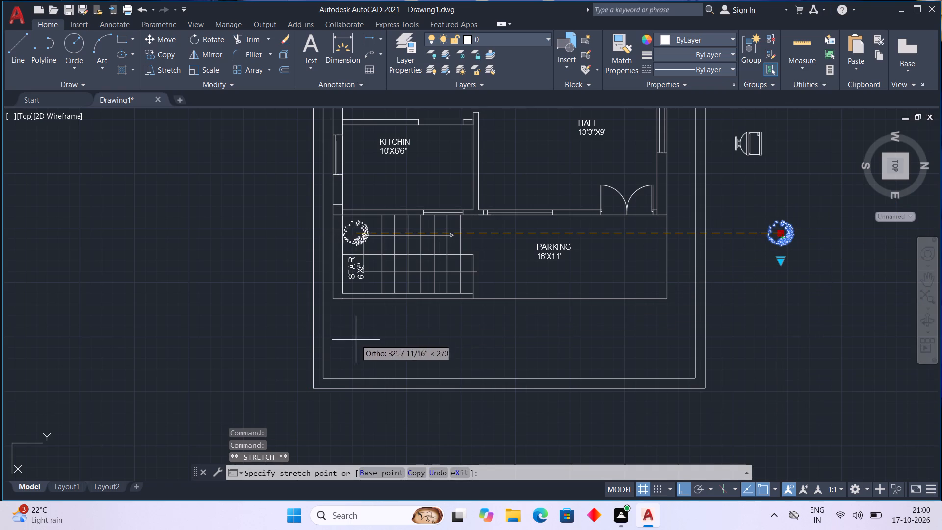
left_click_drag(356, 340, 659, 364)
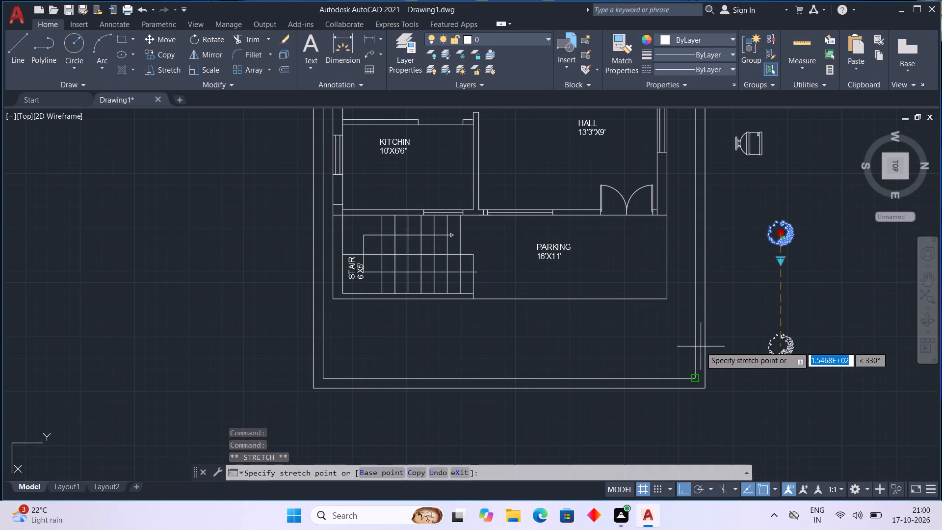
left_click(701, 348)
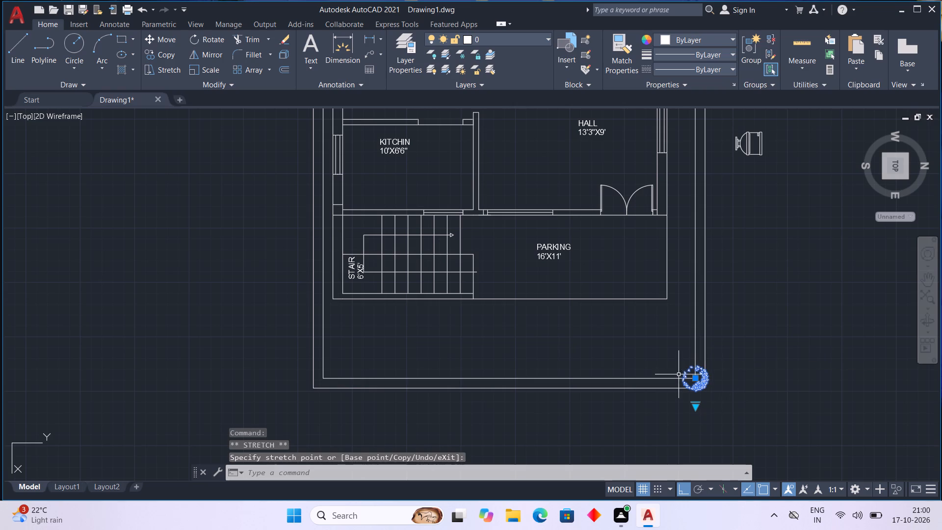
left_click_drag(694, 376, 695, 376)
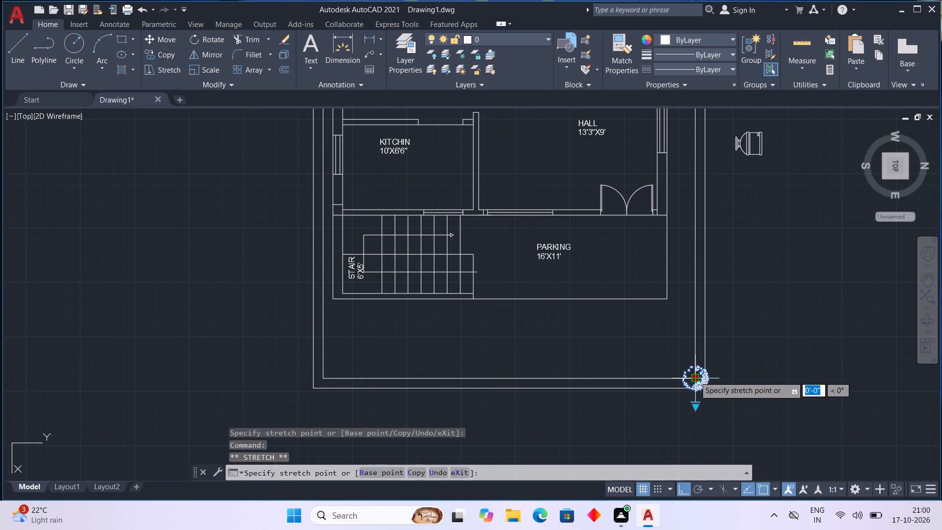
left_click_drag(695, 376, 366, 350)
triple_click(366, 350)
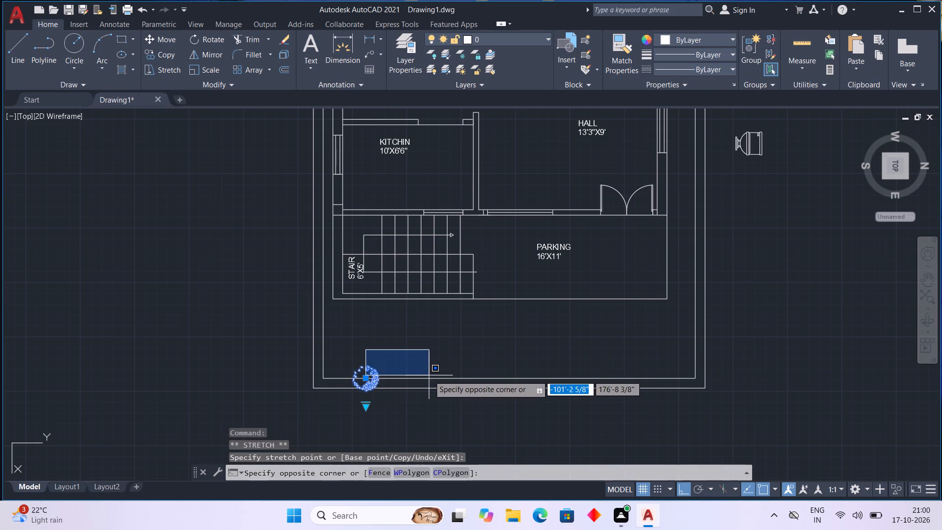
key("Escape")
Nudge the shrub block inward and sideways into the front yard's inner boundary corner on the STAIR side.
key("ctrl+Up")
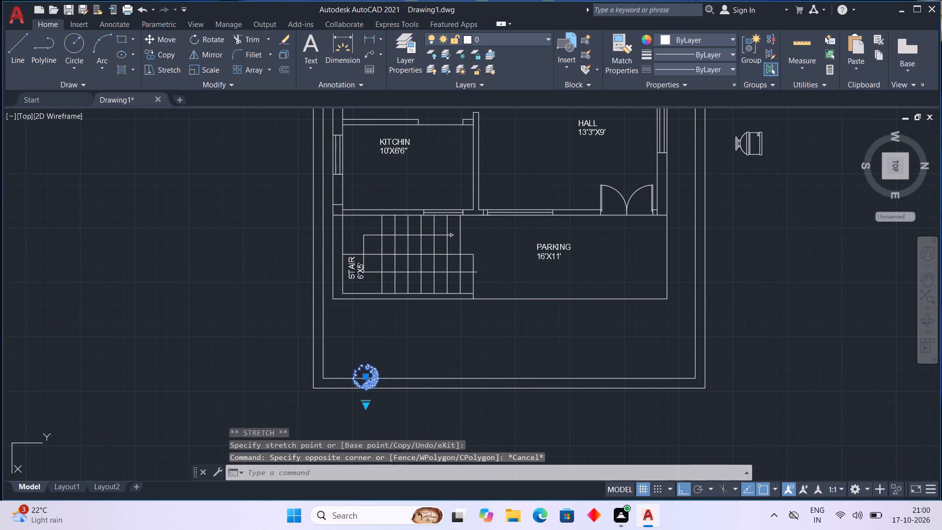
key("ctrl+Up")
key("ctrl+Up")
key("ctrl+Up")
key("ctrl+Up")
key("ctrl+Up")
key("ctrl+Up")
key("ctrl+Up")
key("ctrl+Up")
key("ctrl+Left")
key("ctrl+Left")
key("ctrl+Left")
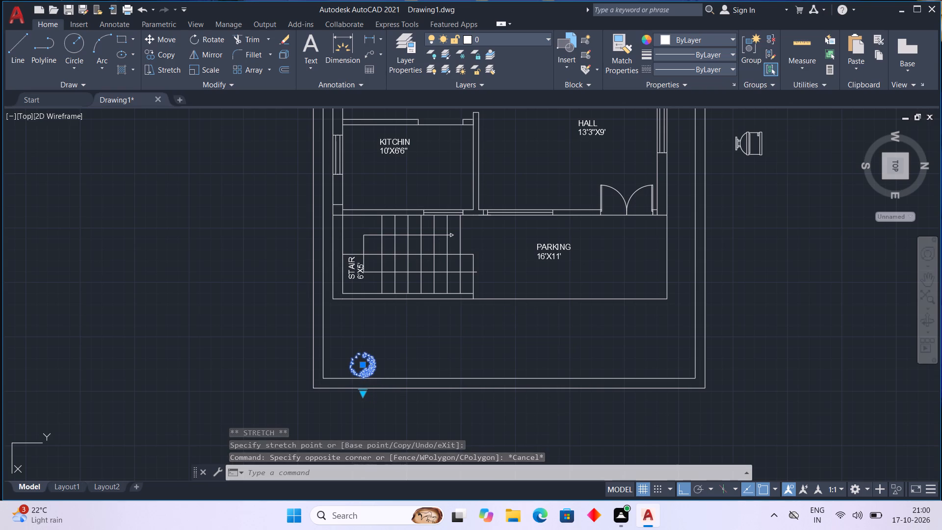
key("ctrl+Left")
key("ctrl+Left")
key("ctrl+Up")
key("ctrl+Up")
key("ctrl+Up")
key("ctrl+Left")
key("ctrl+Left")
key("ctrl+Left")
key("ctrl+Left")
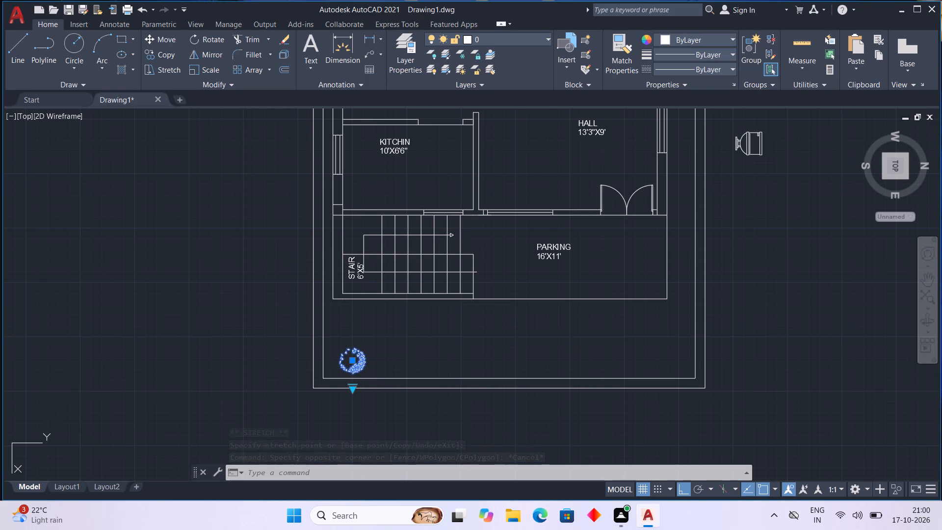
key("ctrl+Left")
key("ctrl+Left")
key("ctrl+Left")
key("ctrl+Left")
key("Escape")
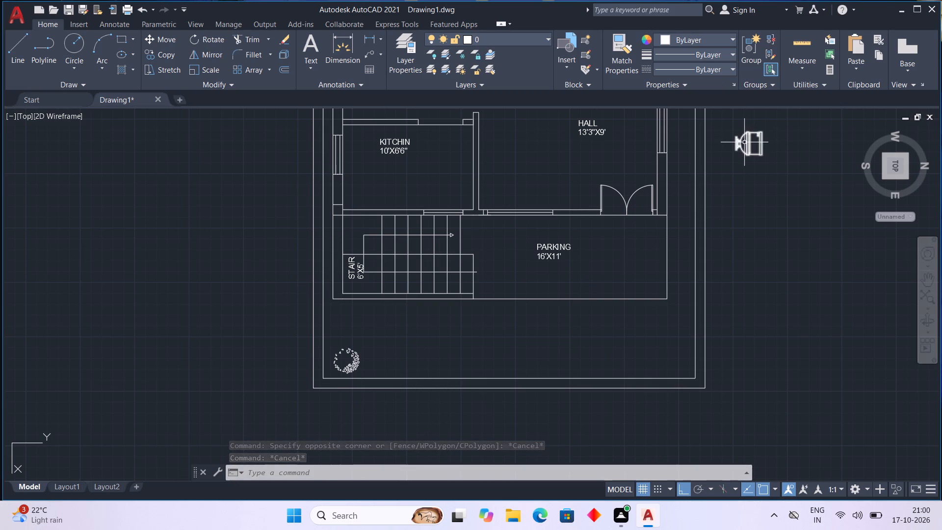
Switch the toilet block beside the HALL to the Elongated (Plan) type.
middle_click_drag(744, 143, 734, 332)
scroll(734, 330, "down", 2)
scroll(733, 328, "up", 1)
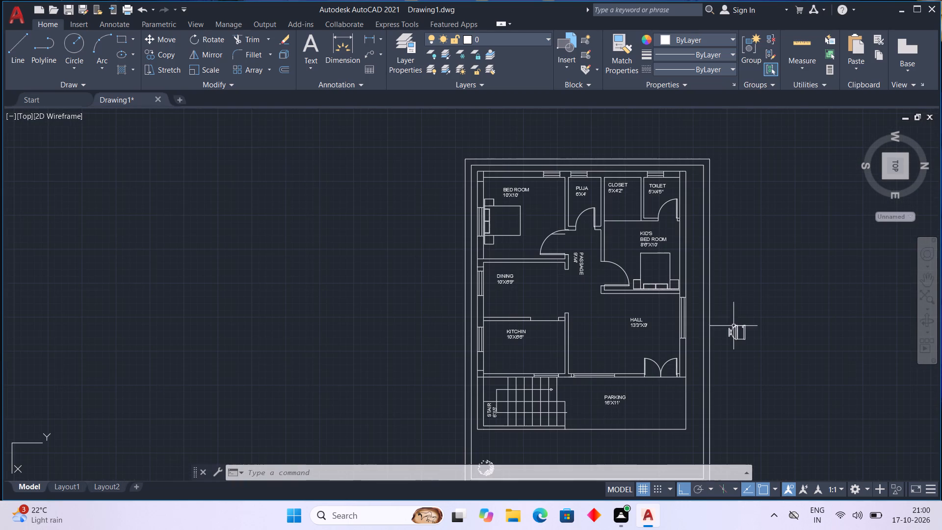
middle_click_drag(733, 319, 681, 339)
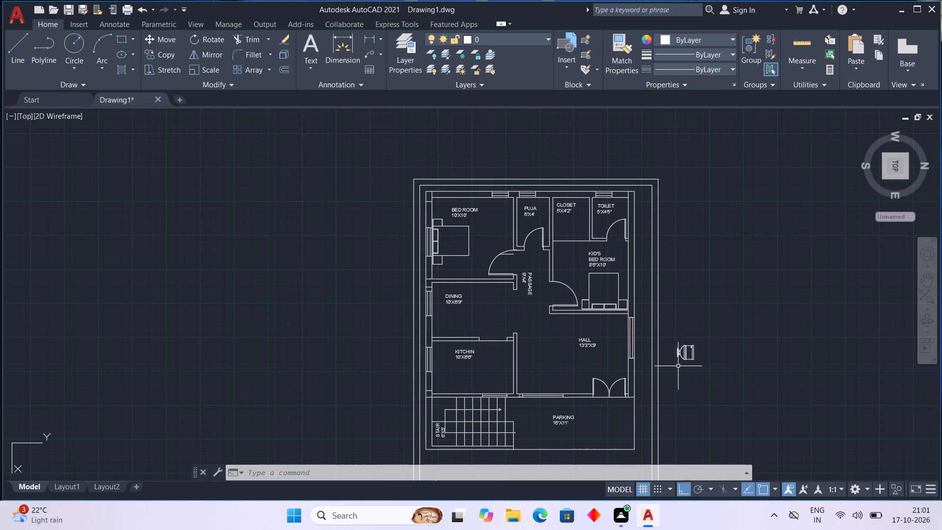
scroll(681, 358, "up", 1)
left_click(680, 352)
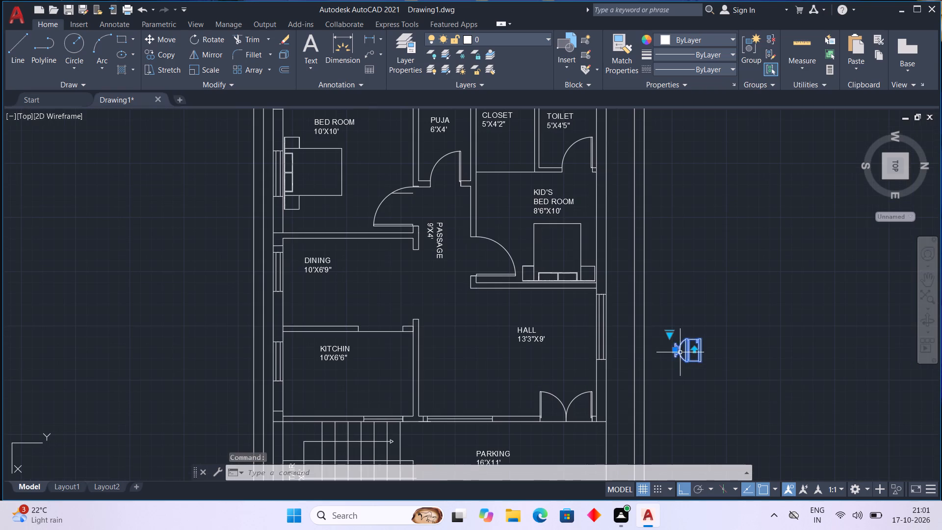
left_click(669, 337)
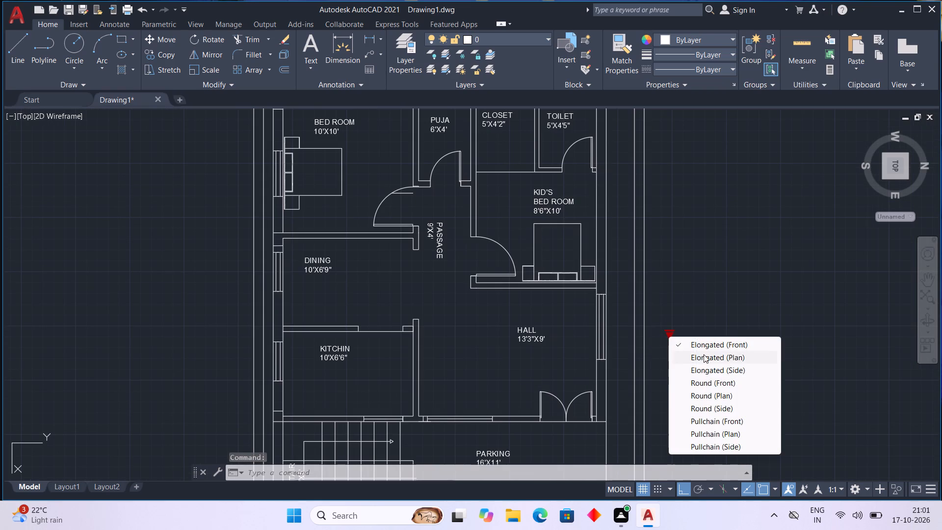
double_click(704, 354)
key("Escape")
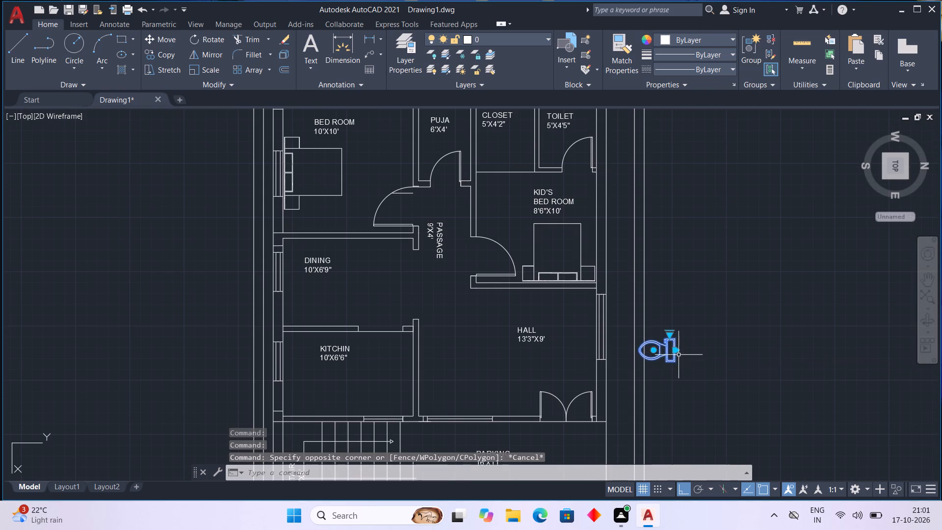
Rotate the toilet block 90° so its bowl points toward the TOILET end of the plan.
left_click_drag(654, 350, 588, 240)
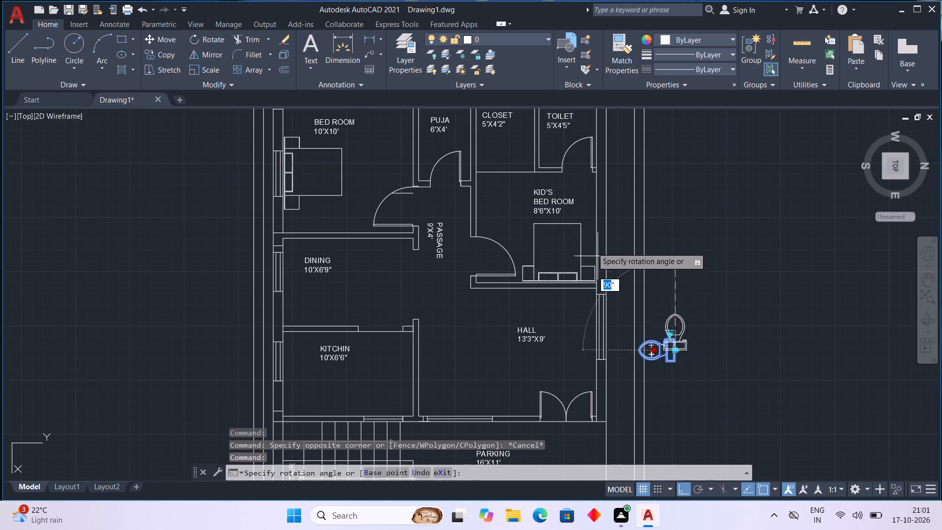
left_click_drag(588, 240, 641, 141)
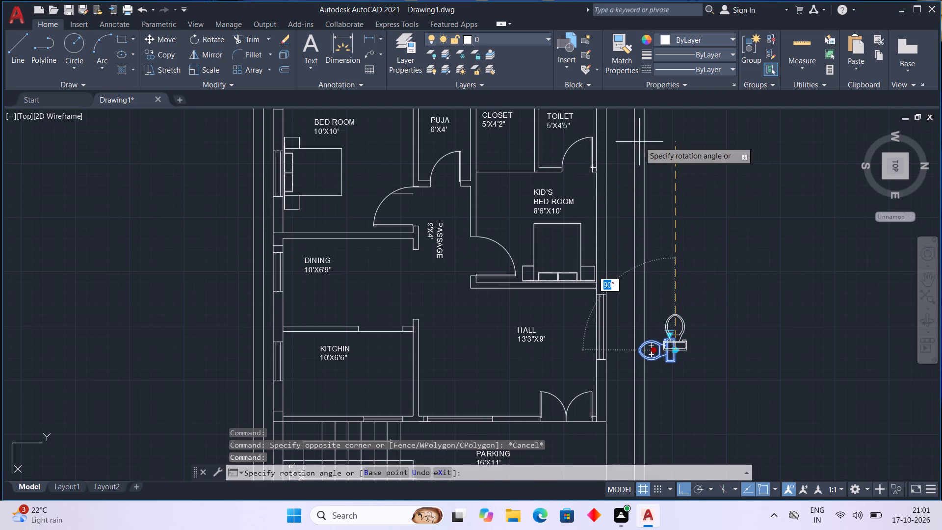
left_click_drag(641, 141, 668, 130)
left_click(668, 130)
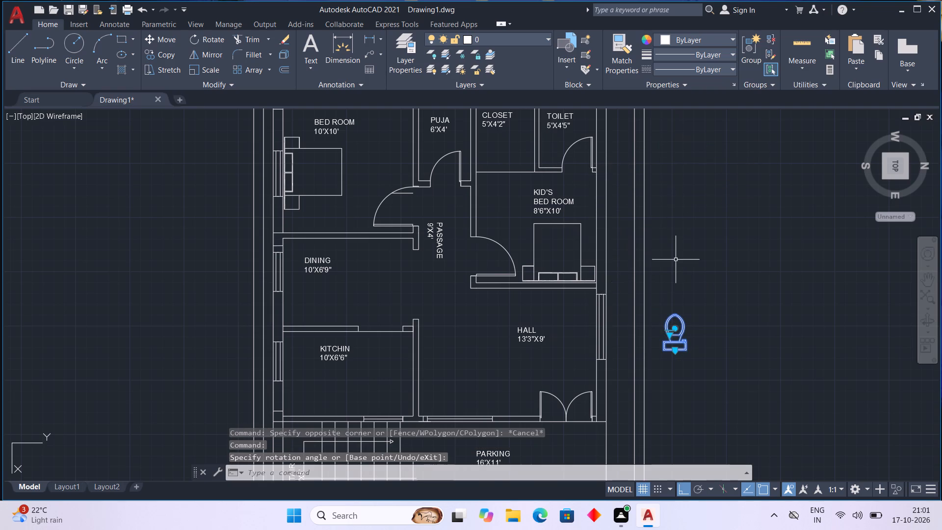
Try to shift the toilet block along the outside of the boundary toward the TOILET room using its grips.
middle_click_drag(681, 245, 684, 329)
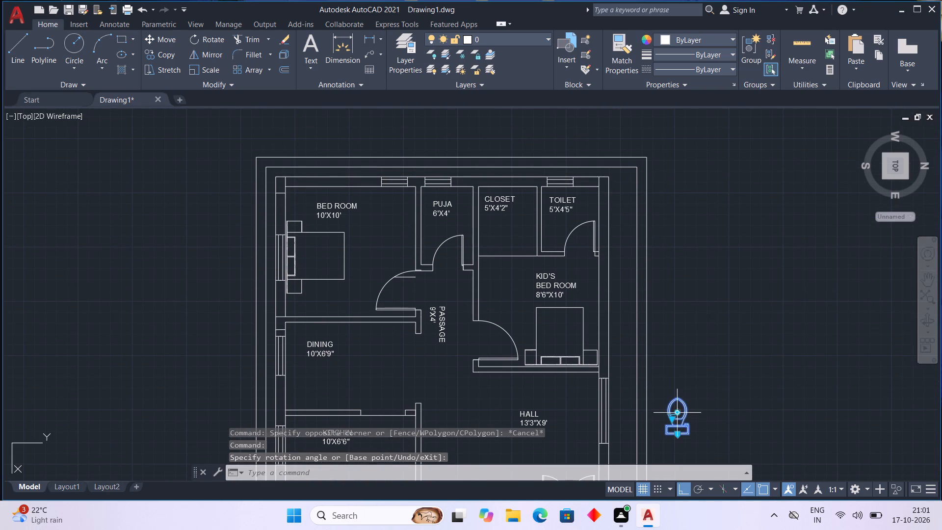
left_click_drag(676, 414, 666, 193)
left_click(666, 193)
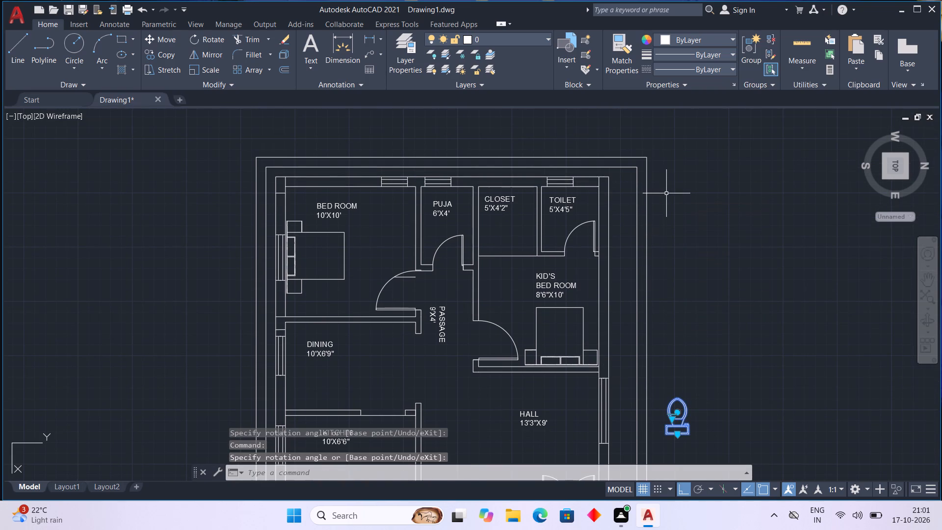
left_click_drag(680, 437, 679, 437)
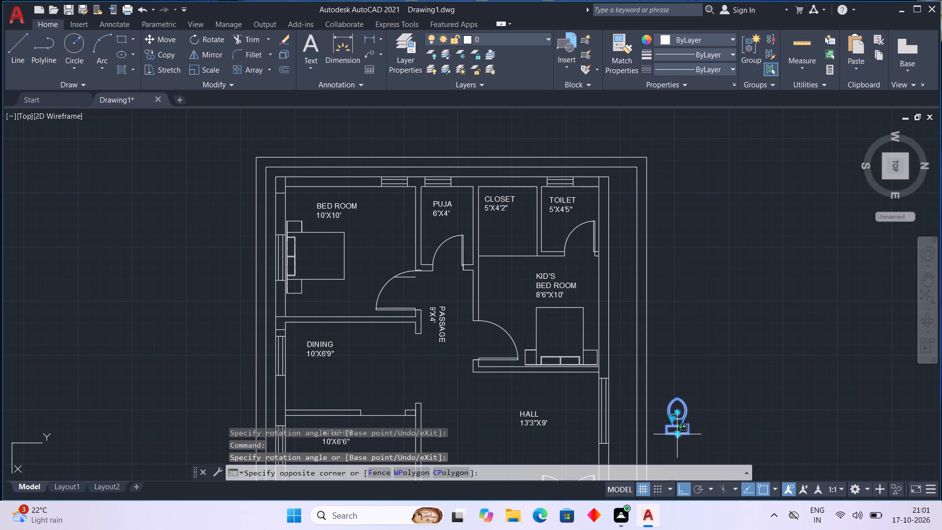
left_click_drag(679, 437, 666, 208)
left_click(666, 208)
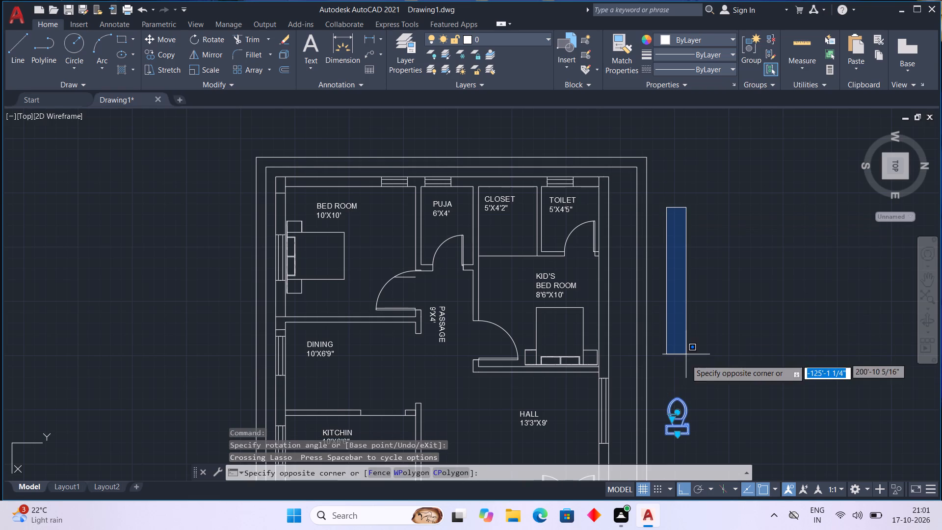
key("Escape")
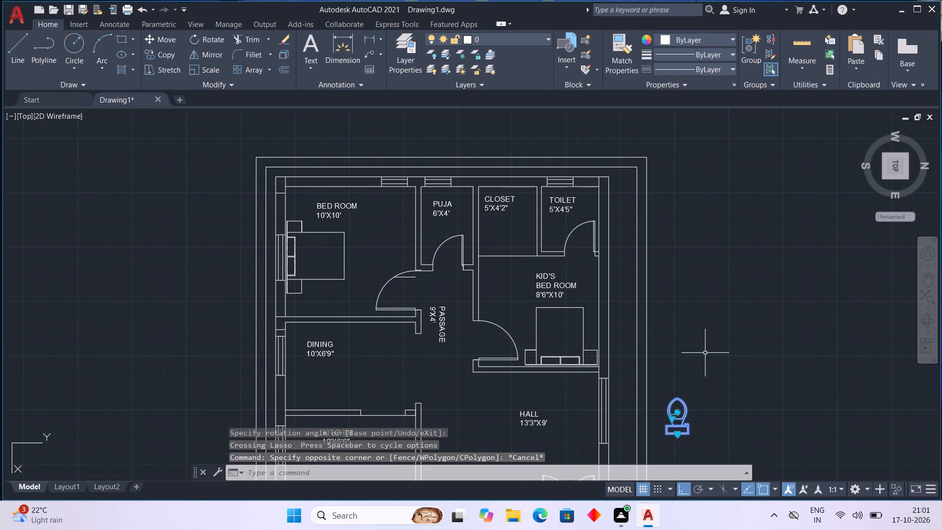
Move the toilet block from outside the boundary into the TOILET room, at the corner between the CLOSET wall and KID'S BED ROOM wall.
left_click(155, 41)
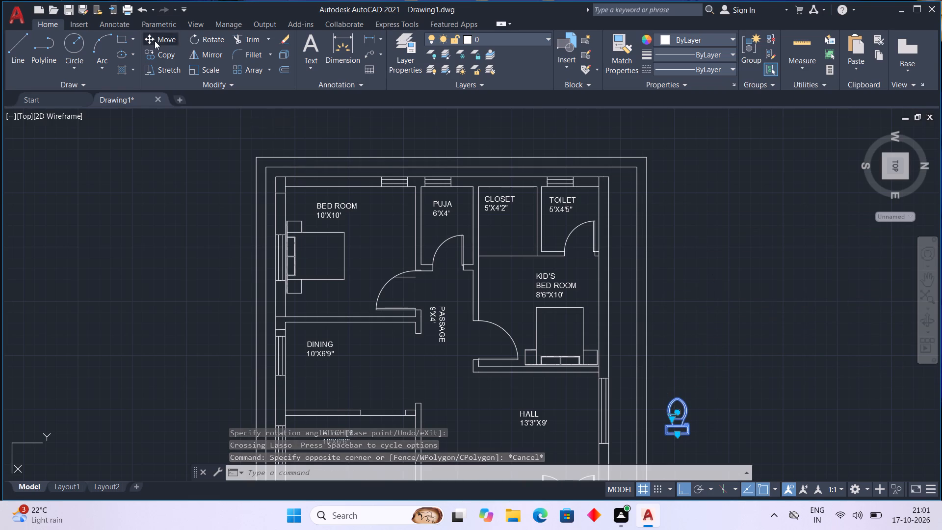
left_click(665, 433)
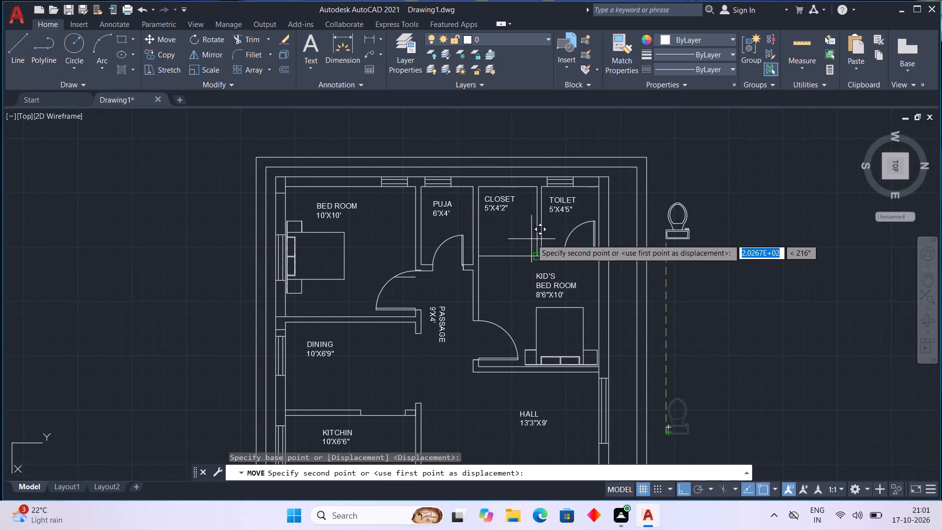
left_click(534, 229)
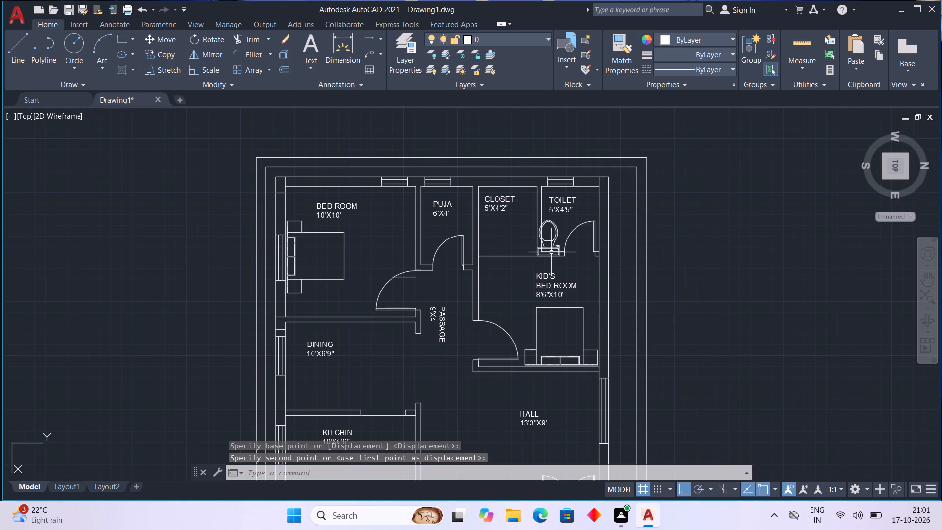
Nudge the toilet block off the corner walls and along the CLOSET wall toward the TOILET label.
left_click(553, 249)
scroll(588, 243, "up", 3)
scroll(632, 246, "down", 3)
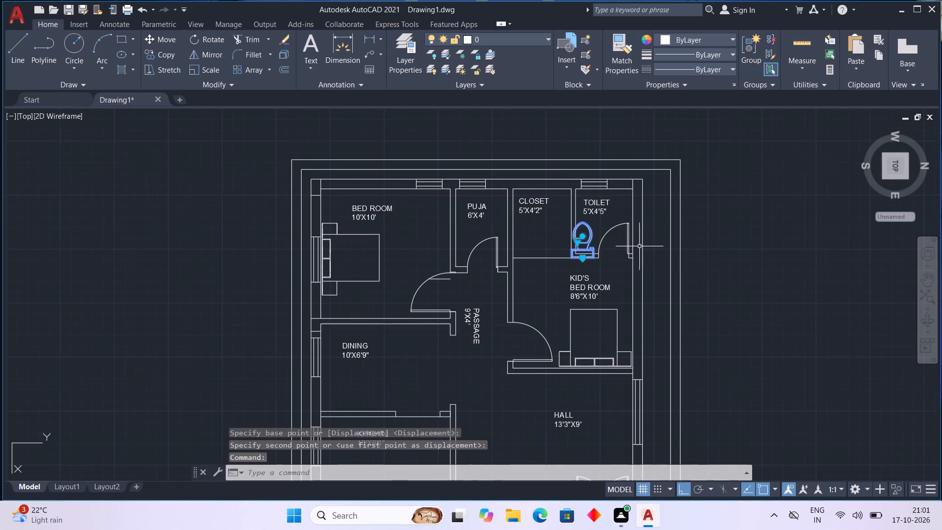
key("ctrl+Right")
key("ctrl+Up")
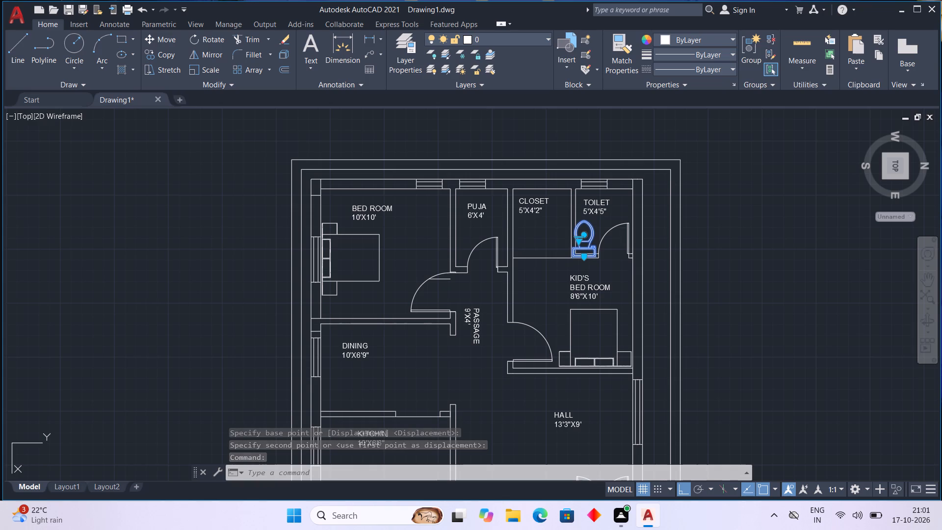
key("ctrl+Up")
key("ctrl+Up")
key("ctrl+Up")
key("ctrl+Up")
key("ctrl+Up")
key("ctrl+Right")
key("ctrl+Right")
key("ctrl+Right")
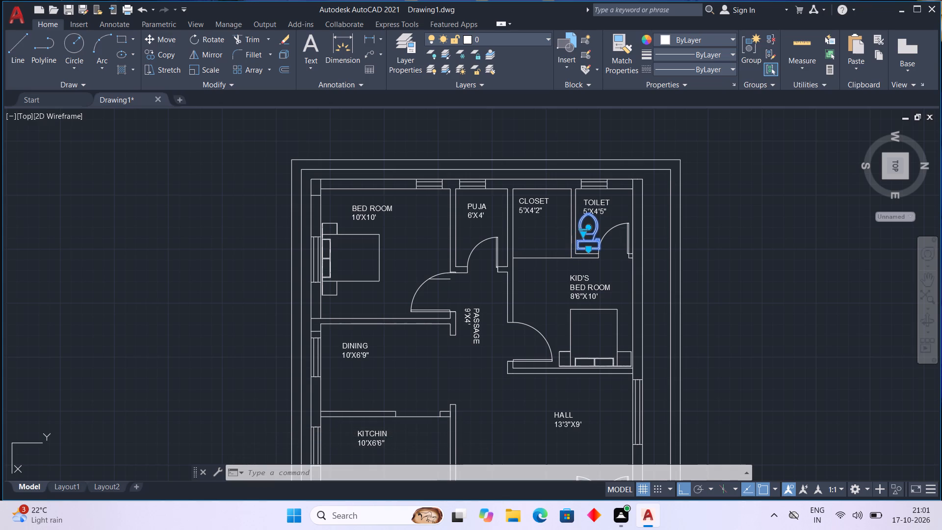
key("ctrl+0")
key("ctrl+Up")
key("ctrl+Up")
key("ctrl+Up")
key("ctrl+Up")
key("ctrl+Up")
key("ctrl+Up")
key("ctrl+Up")
key("ctrl+Up")
key("ctrl+Up")
key("ctrl+Up")
key("ctrl+Up")
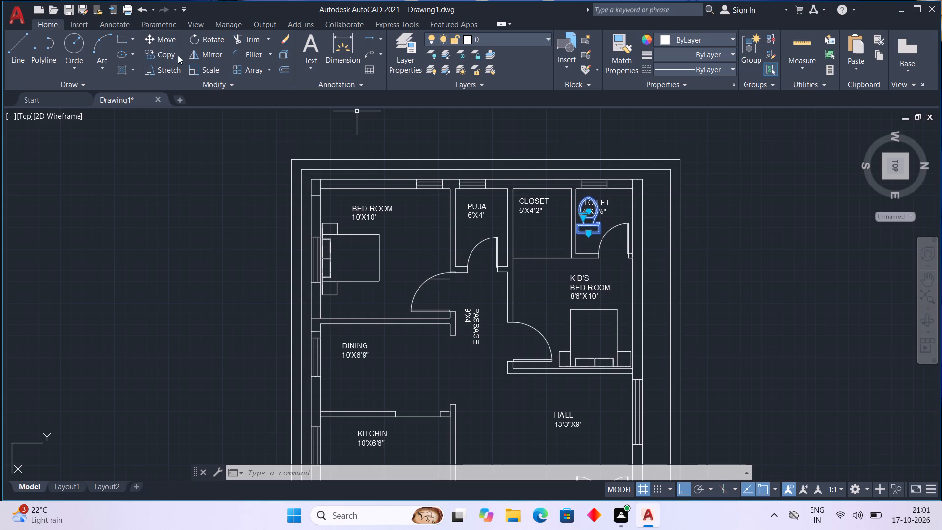
Rotate the toilet block to 270° about its tank corner so the tank faces the CLOSET wall.
double_click(183, 34)
left_click(192, 34)
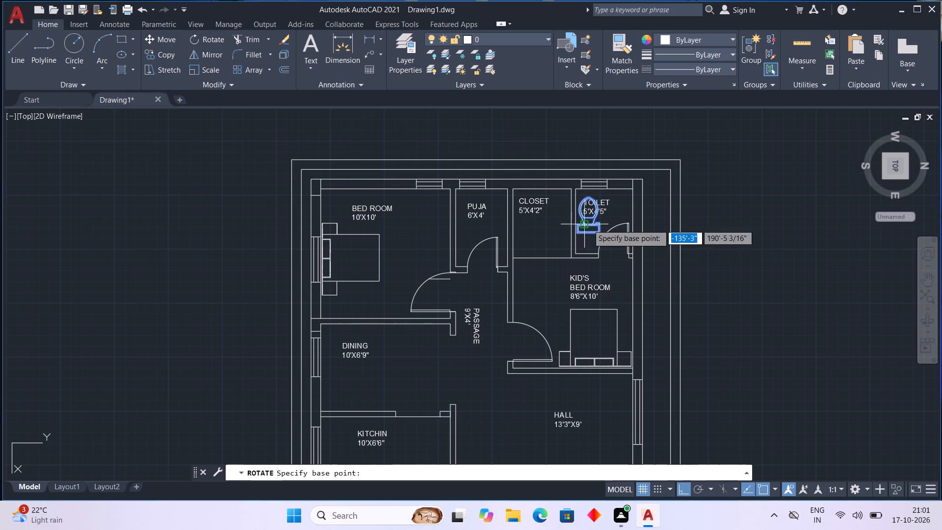
left_click(597, 234)
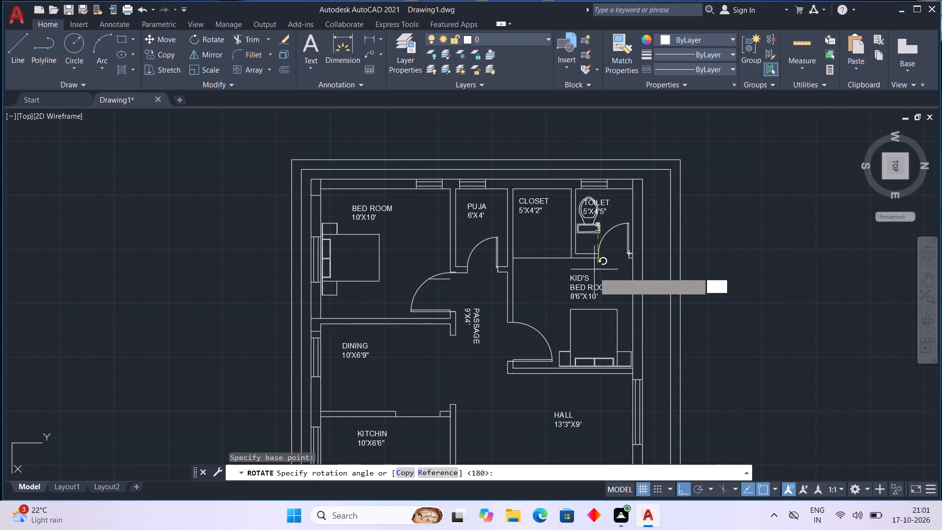
left_click(540, 272)
Relocate the rotated toilet block by its tank grip to the window end of the TOILET room, near the CLOSET wall.
scroll(619, 228, "up", 3)
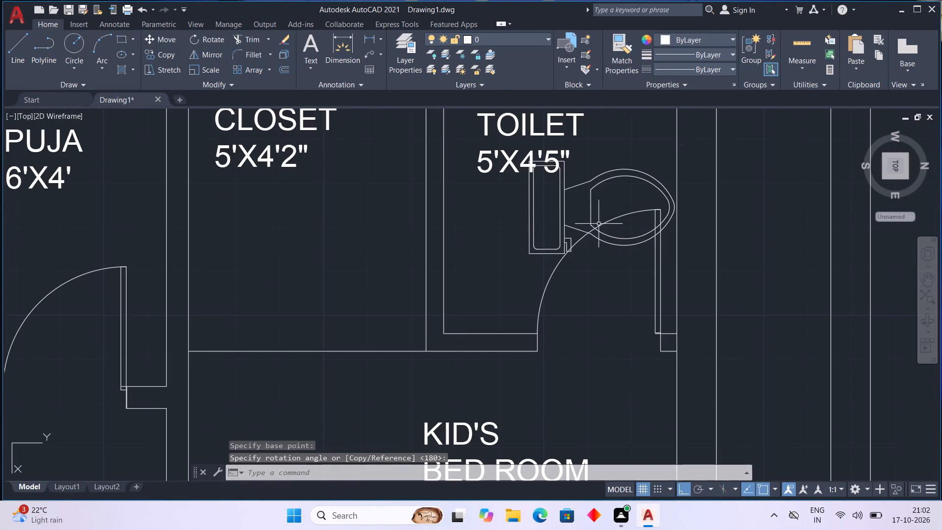
left_click(562, 219)
scroll(566, 219, "down", 1)
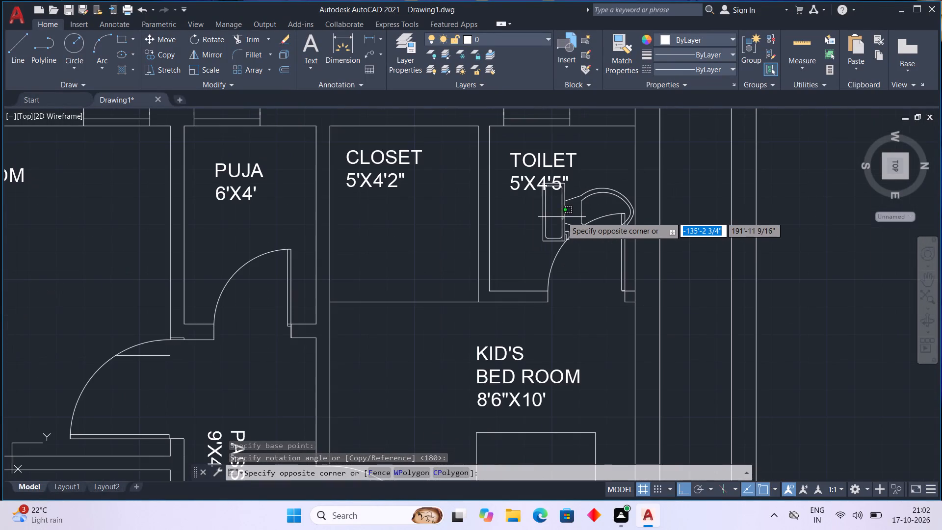
left_click(565, 217)
left_click(565, 222)
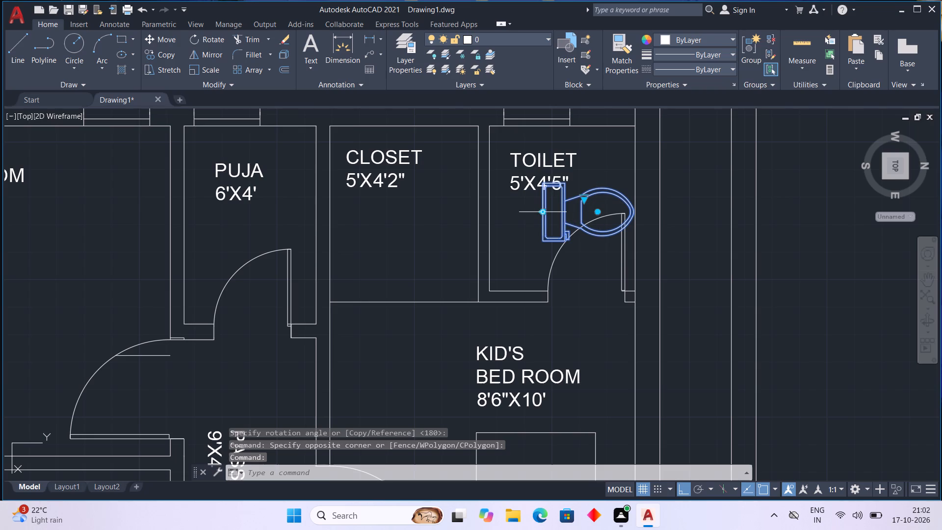
left_click_drag(542, 212, 505, 168)
double_click(505, 168)
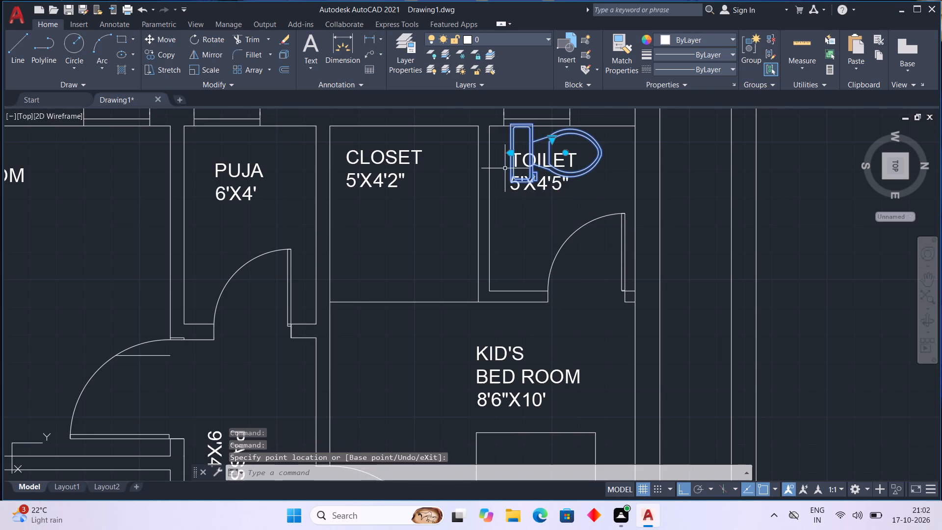
left_click(503, 164)
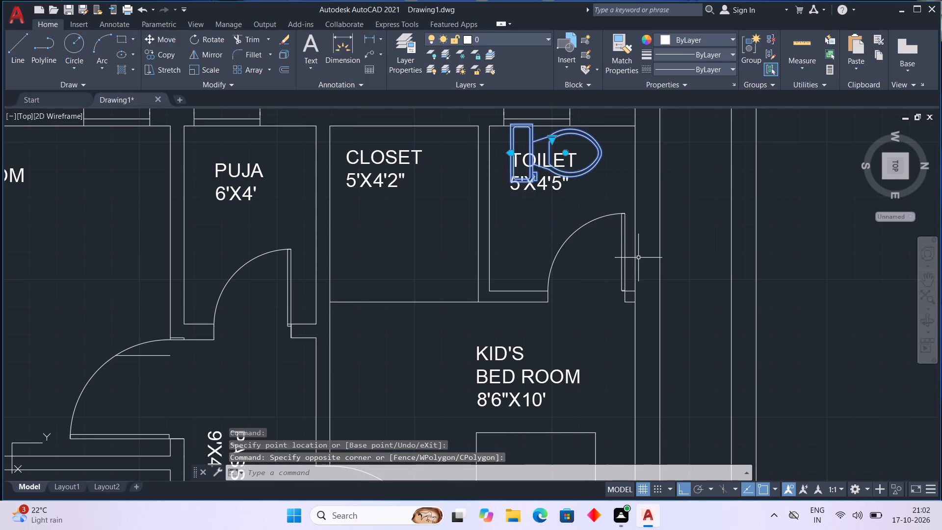
Nudge the toilet block until its tank sits against the CLOSET wall, slightly clear of the window wall.
key("ctrl+Left")
key("ctrl+Left")
key("ctrl+Left")
key("ctrl+Left")
key("ctrl+Left")
key("ctrl+Left")
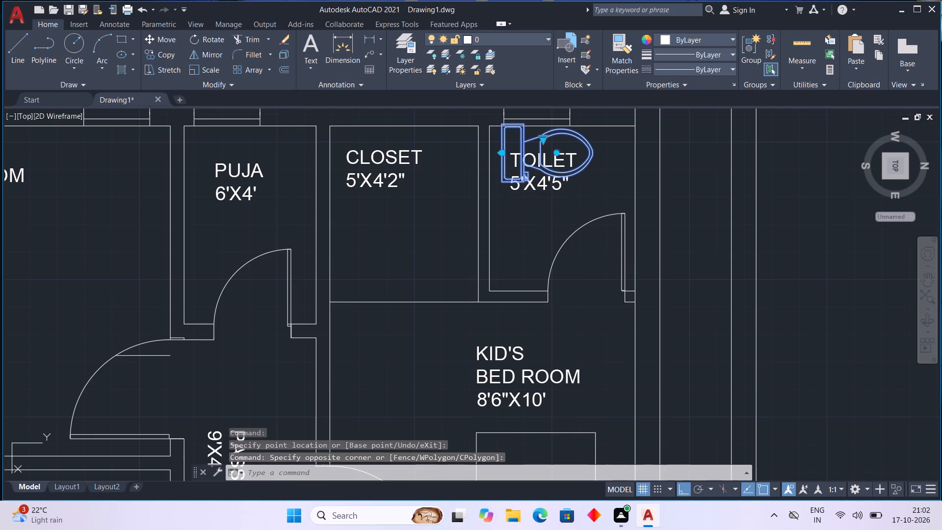
key("ctrl+Down")
key("ctrl+Down")
key("ctrl+Left")
key("ctrl+Left")
key("ctrl+Left")
key("ctrl+Down")
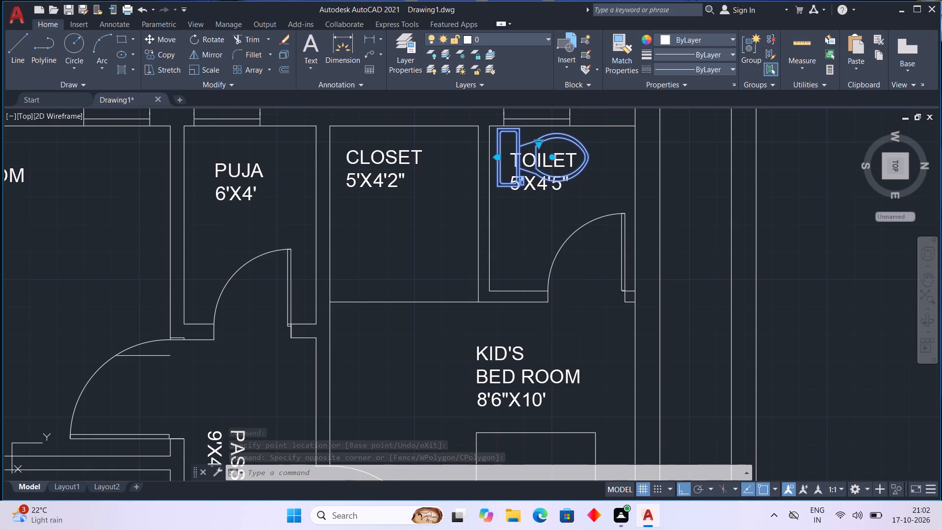
key("ctrl+Down")
key("ctrl+Left")
key("ctrl+Left")
key("ctrl+Left")
key("ctrl+Left")
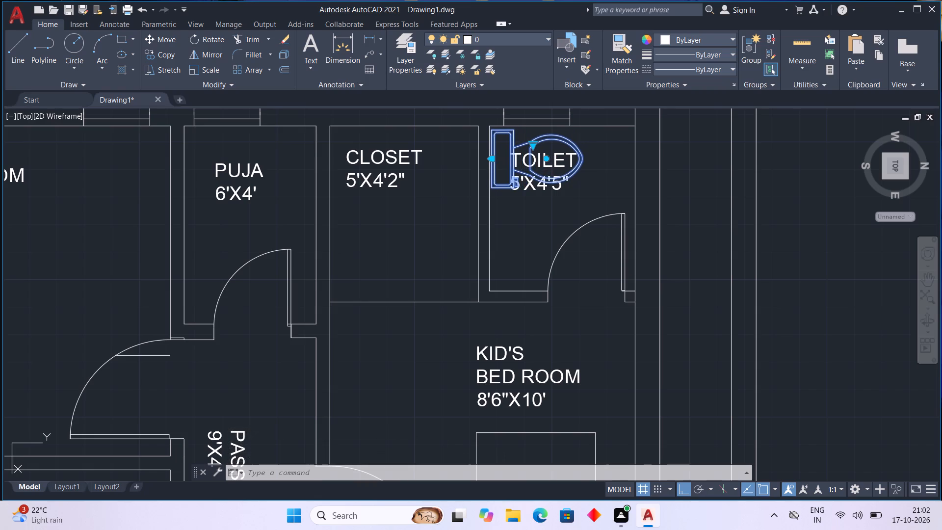
key("ctrl+Up")
key("ctrl+Down")
key("ctrl+Down")
key("ctrl+Down")
key("ctrl+Down")
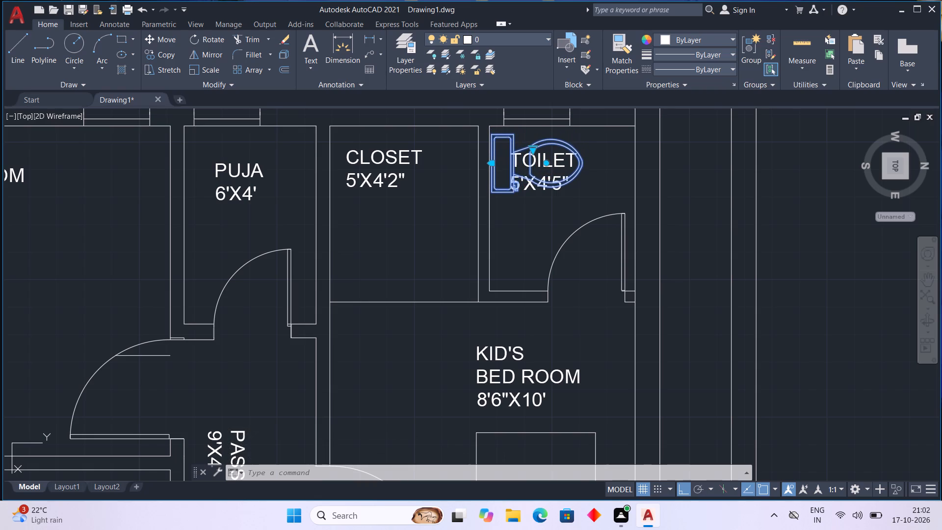
key("ctrl+Down")
key("Escape")
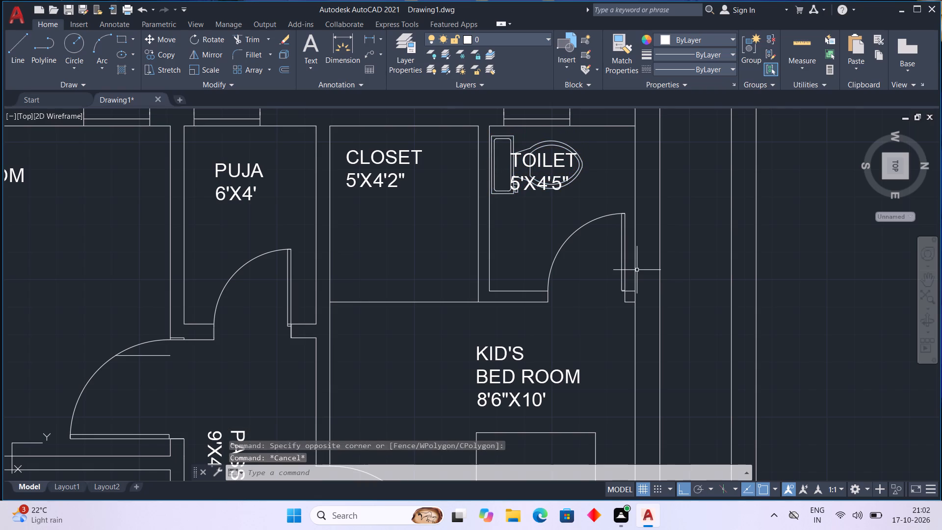
Nudge the TOILET 5'X4'5" label away from the window wall so it sits clear of the toilet block.
left_click(565, 159)
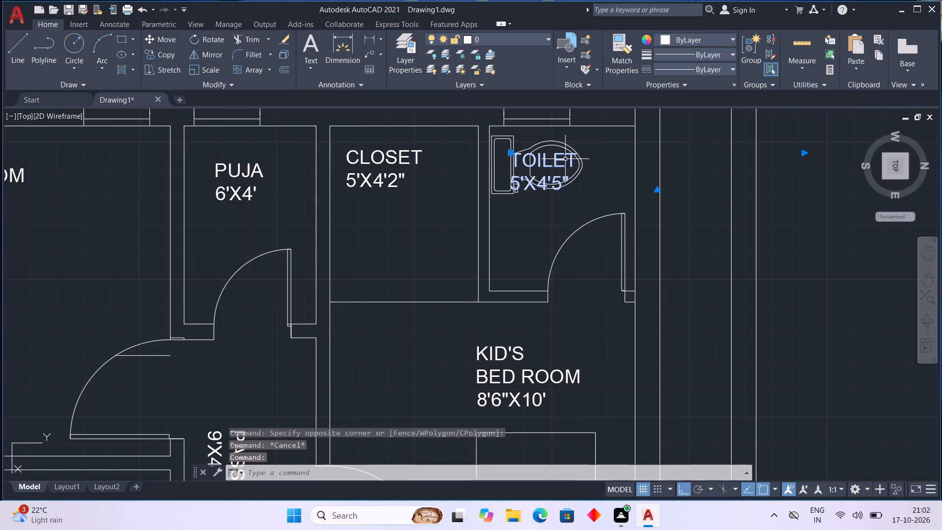
key("ctrl+Down")
key("ctrl+Down")
key("ctrl+Down")
key("ctrl+Down")
key("ctrl+Down")
key("ctrl+Down")
key("ctrl+Down")
key("ctrl+Down")
key("ctrl+Down")
key("ctrl+Down")
key("ctrl+Down")
key("ctrl+Down")
key("ctrl+Down")
key("ctrl+Down")
key("ctrl+Down")
key("ctrl+Down")
key("ctrl+Down")
key("ctrl+Down")
key("ctrl+Down")
key("ctrl+Down")
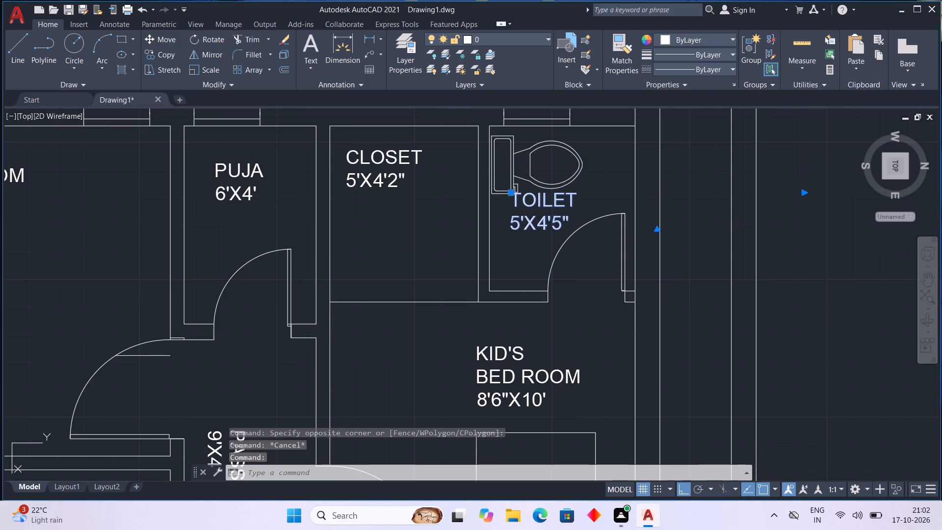
key("ctrl+Up")
key("ctrl+Up")
key("ctrl+Up")
key("ctrl+Up")
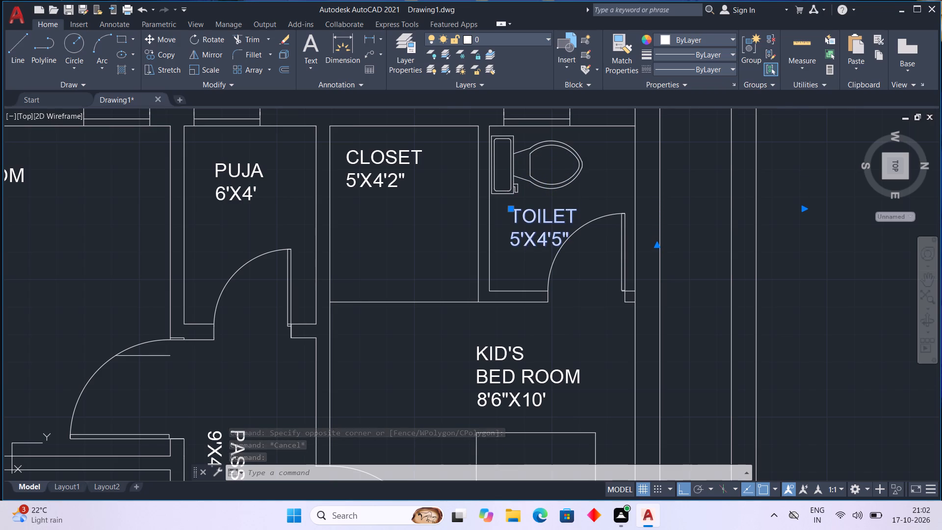
key("Escape")
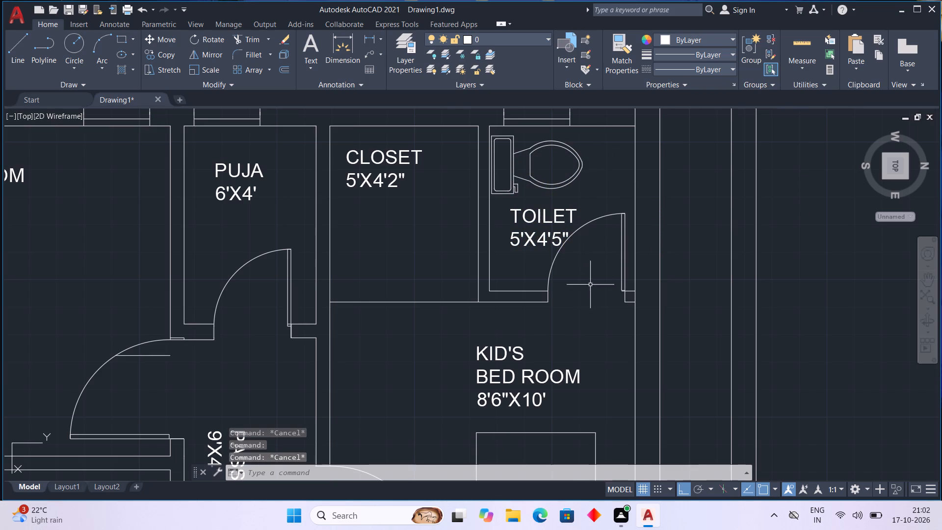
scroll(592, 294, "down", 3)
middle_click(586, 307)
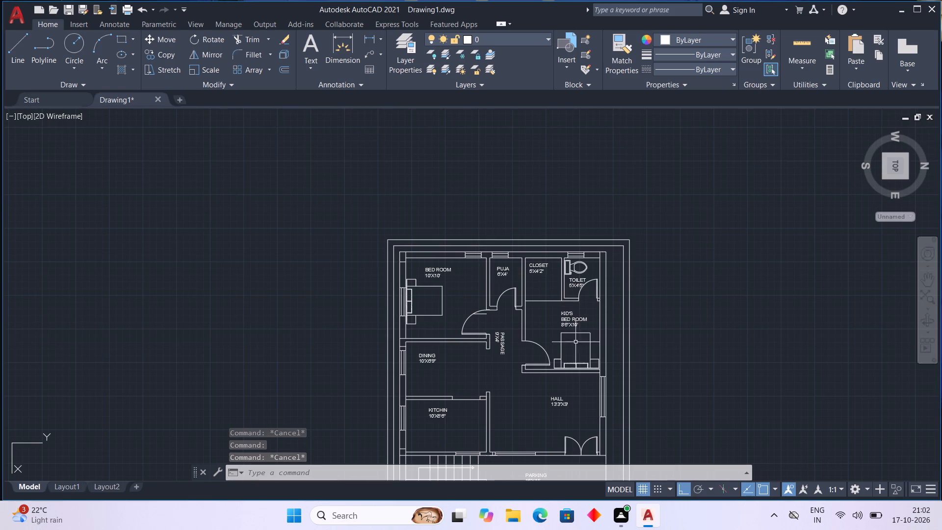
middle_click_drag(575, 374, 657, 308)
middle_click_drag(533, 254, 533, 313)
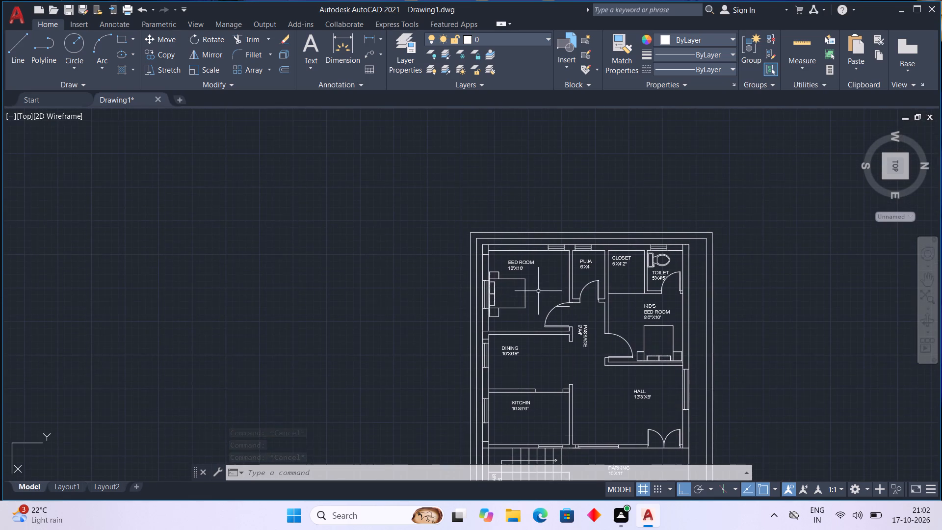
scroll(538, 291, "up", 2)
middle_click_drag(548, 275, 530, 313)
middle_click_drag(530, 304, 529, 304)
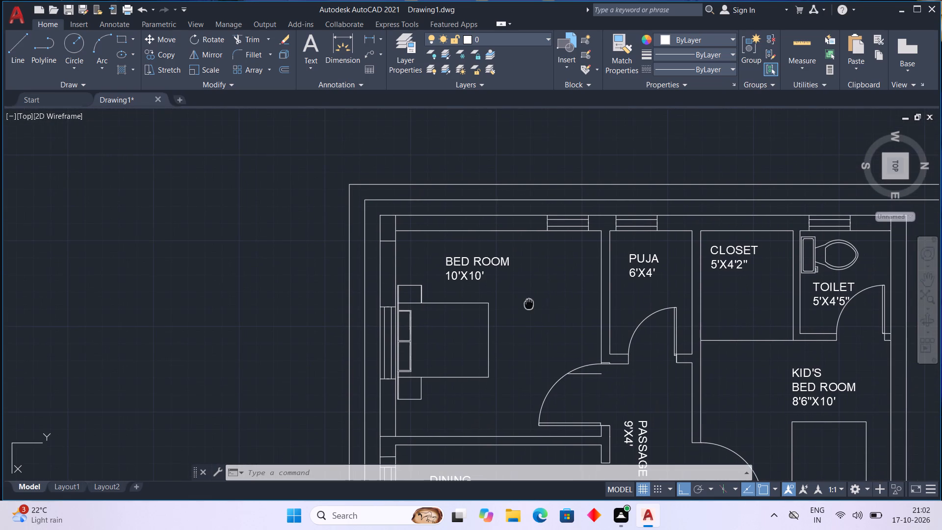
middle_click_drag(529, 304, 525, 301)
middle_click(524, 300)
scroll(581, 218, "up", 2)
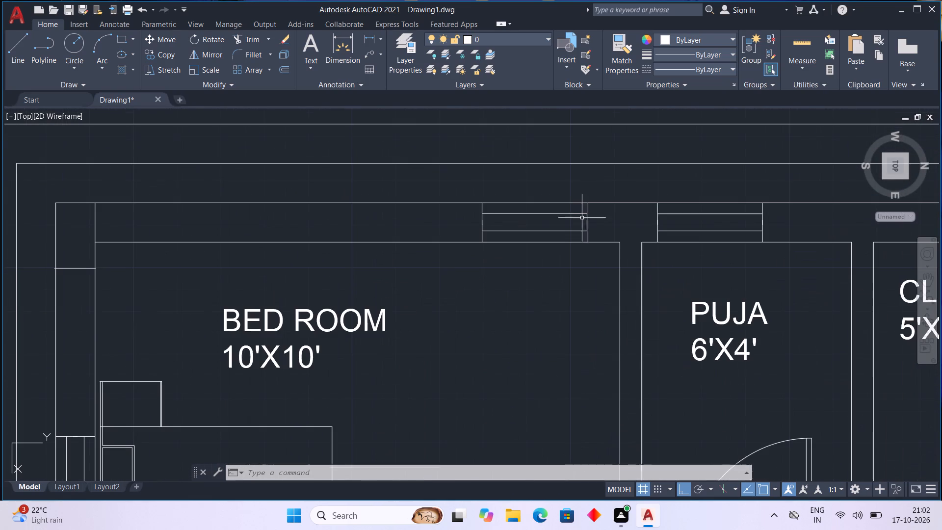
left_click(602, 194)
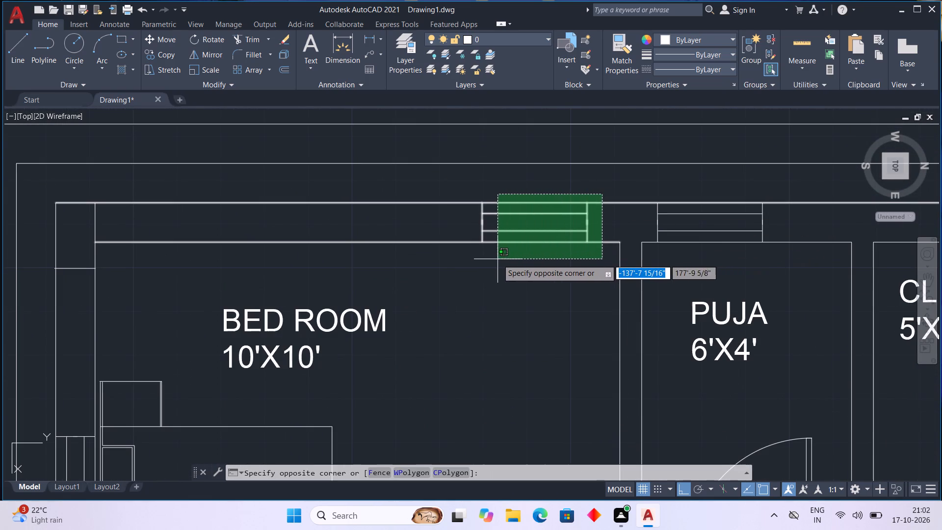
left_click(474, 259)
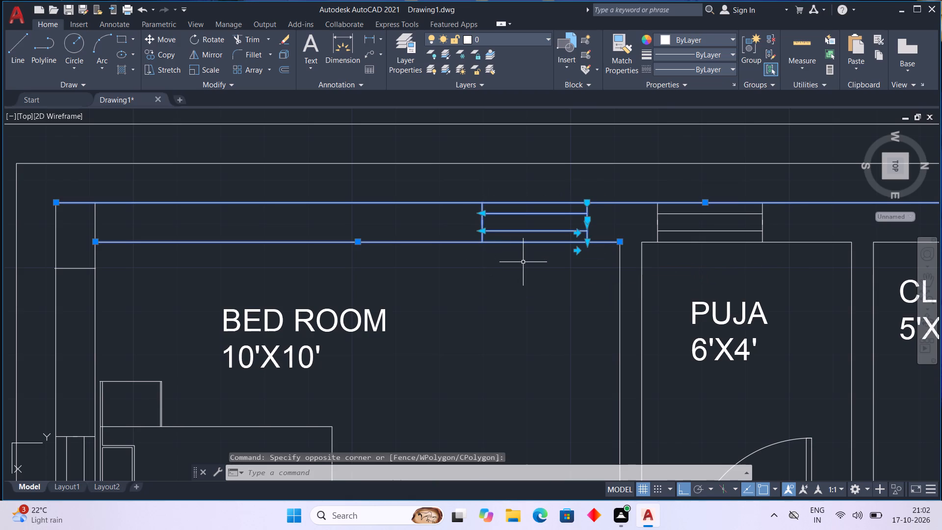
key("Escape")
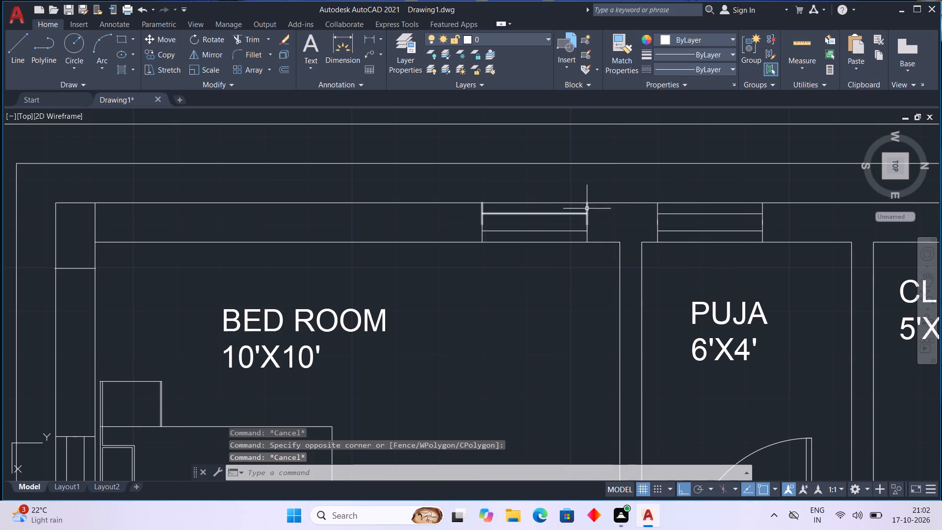
Move the BED ROOM window about 6'-3" along the outer wall, away from the PUJA room.
left_click(586, 213)
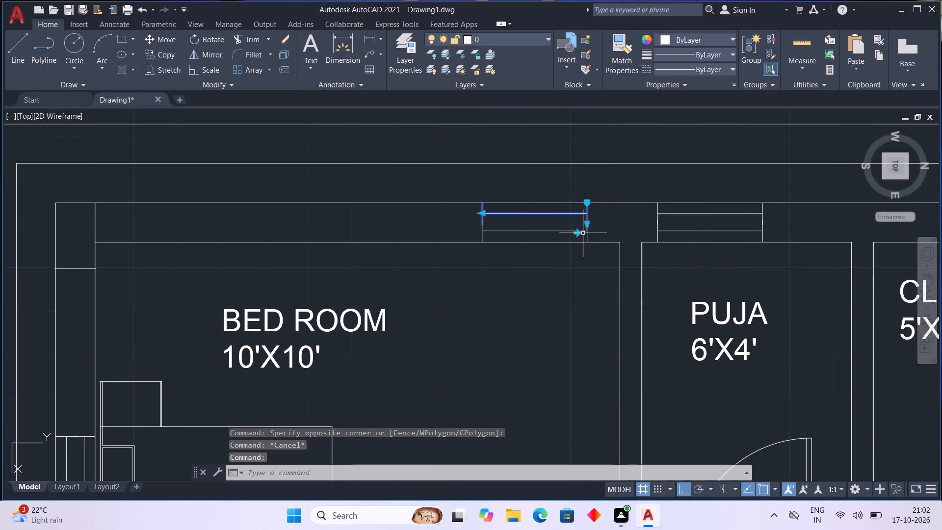
double_click(585, 233)
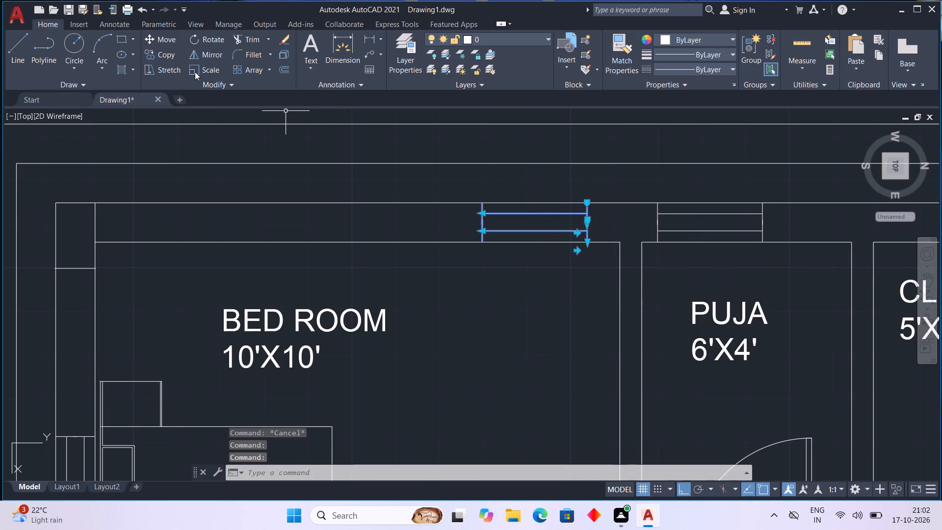
left_click(151, 38)
left_click(480, 223)
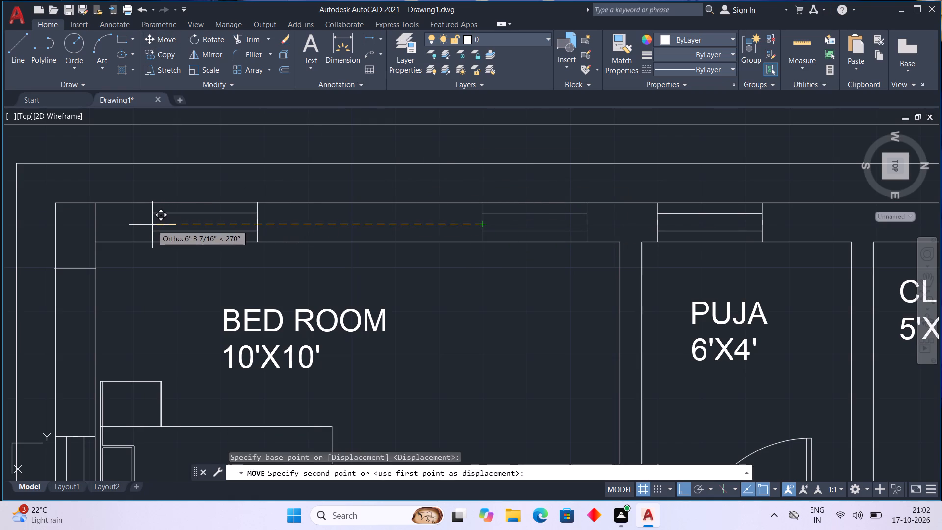
double_click(152, 225)
Offset the BED ROOM wall line shared with PUJA about 2'-9" into the BED ROOM.
scroll(553, 284, "down", 1)
middle_click_drag(516, 264, 498, 218)
middle_click_drag(512, 312, 497, 238)
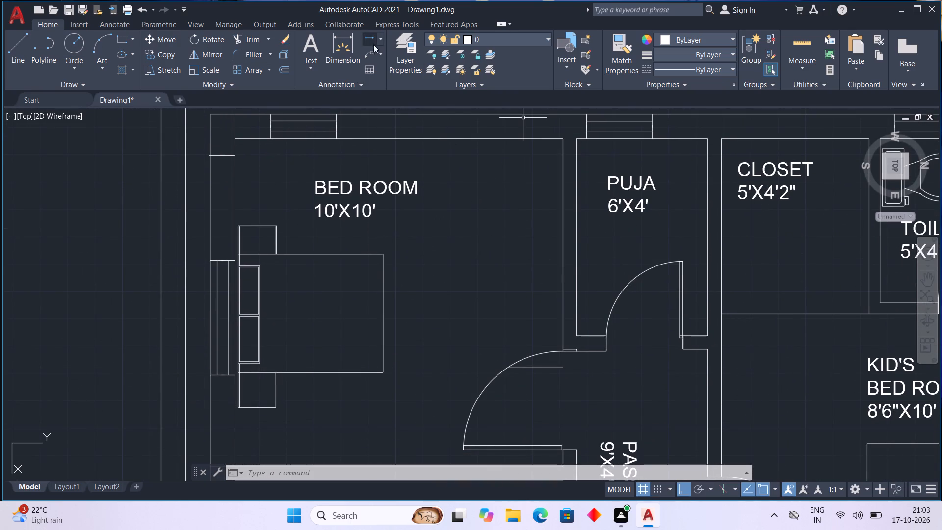
left_click(291, 66)
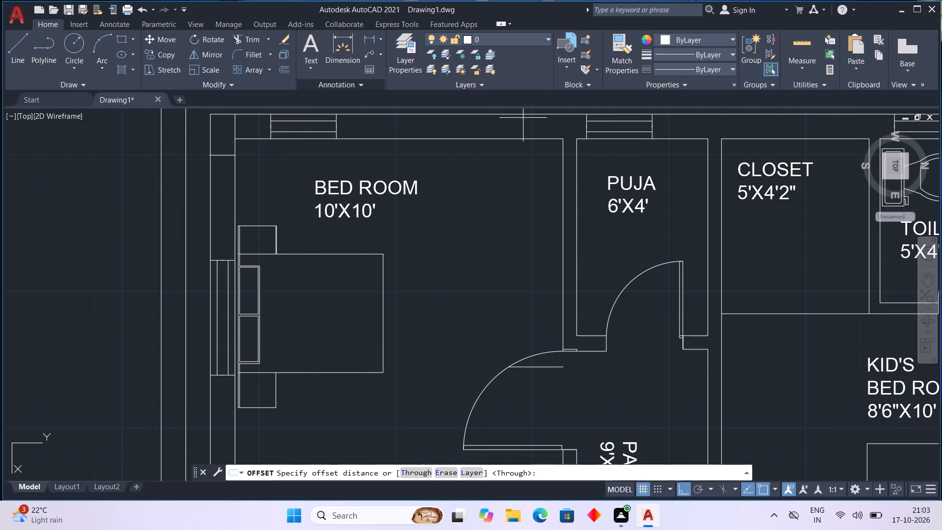
key("space")
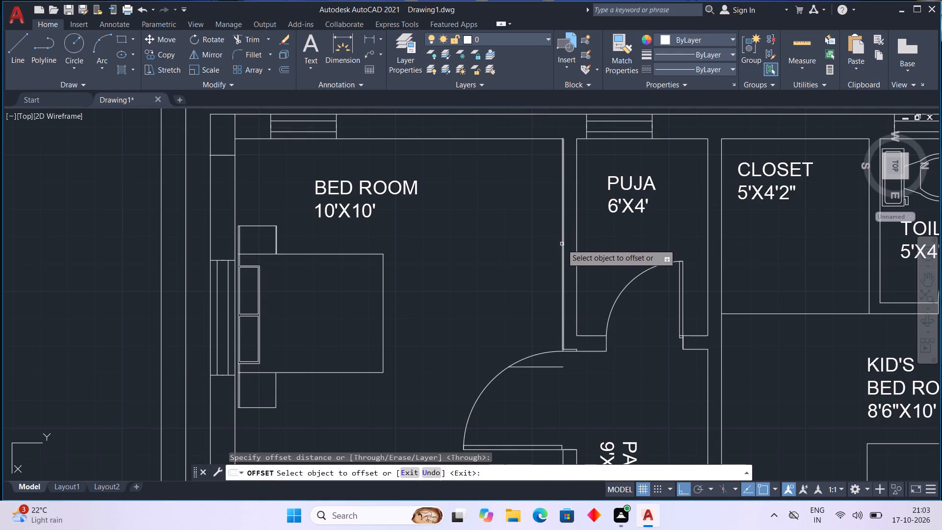
scroll(562, 244, "down", 2)
scroll(562, 244, "up", 1)
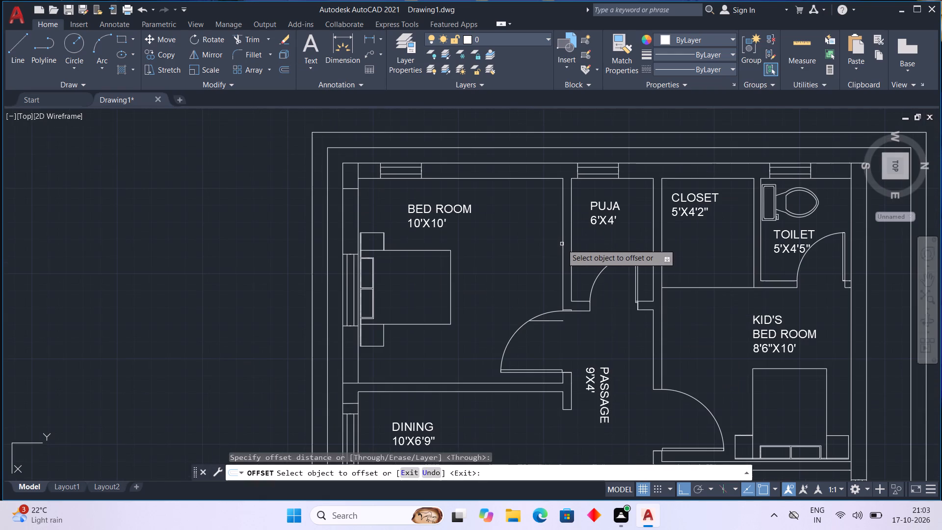
left_click(563, 244)
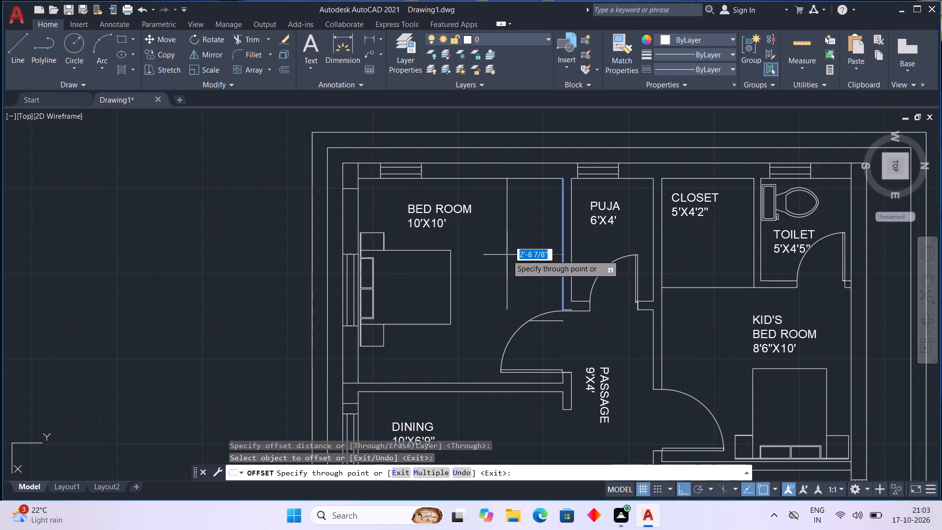
double_click(507, 255)
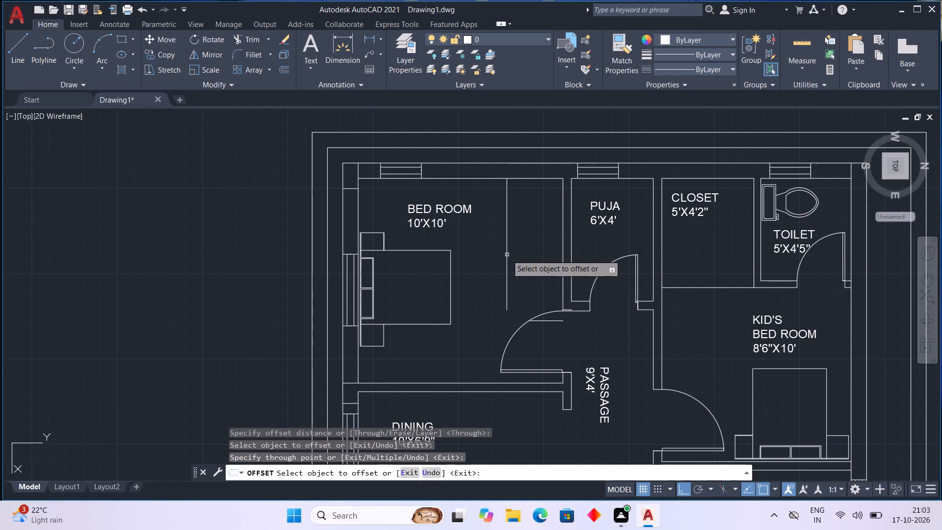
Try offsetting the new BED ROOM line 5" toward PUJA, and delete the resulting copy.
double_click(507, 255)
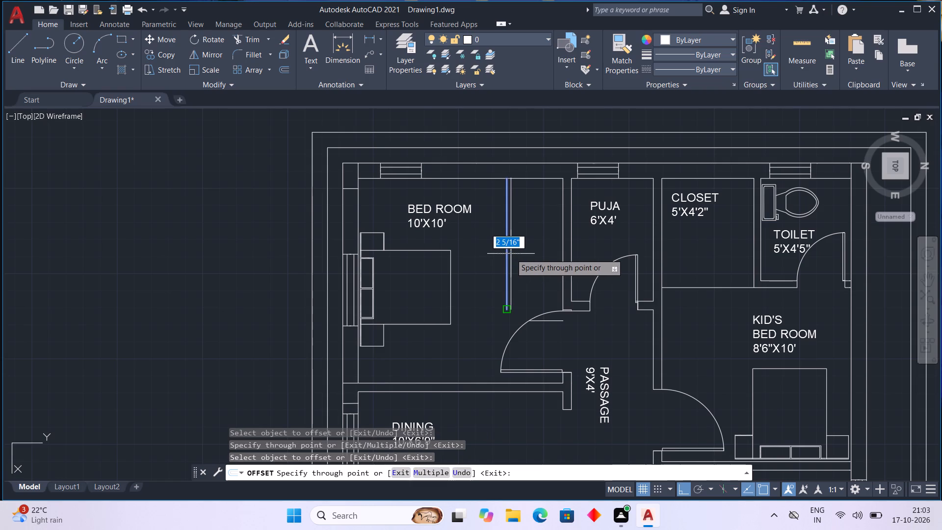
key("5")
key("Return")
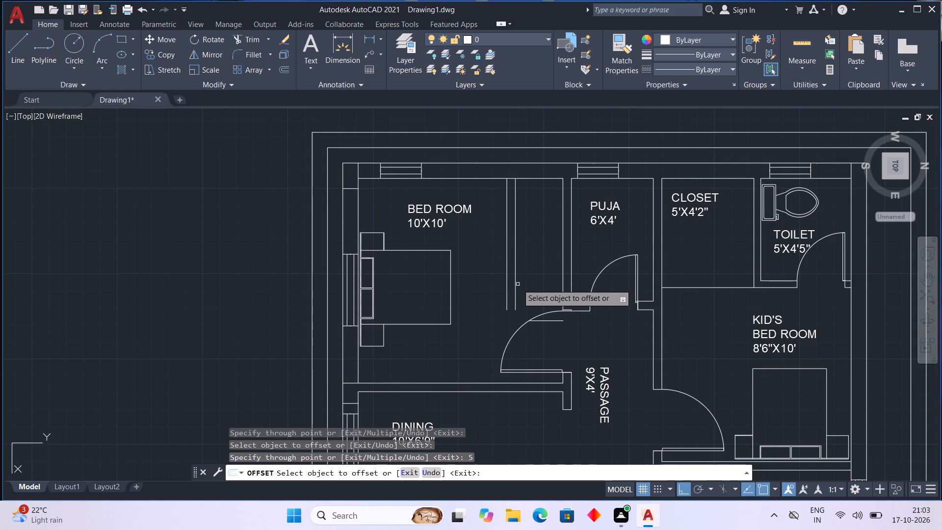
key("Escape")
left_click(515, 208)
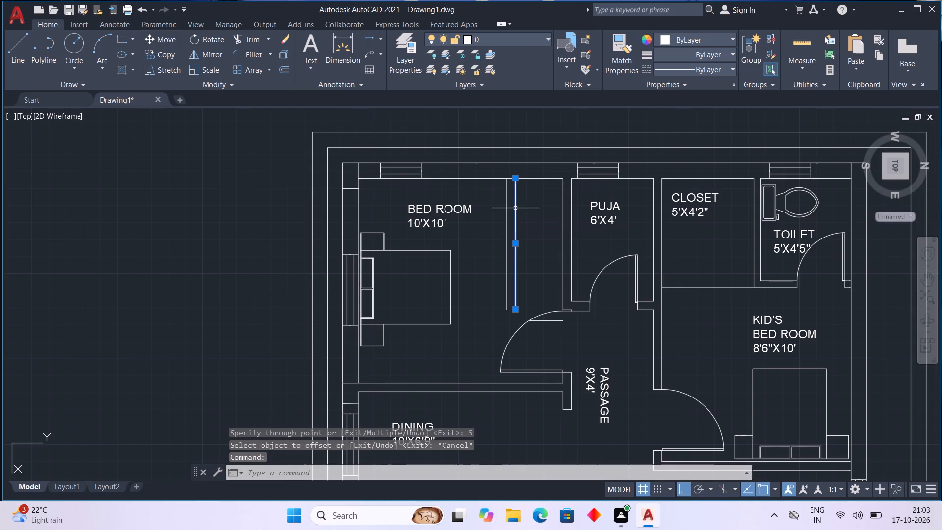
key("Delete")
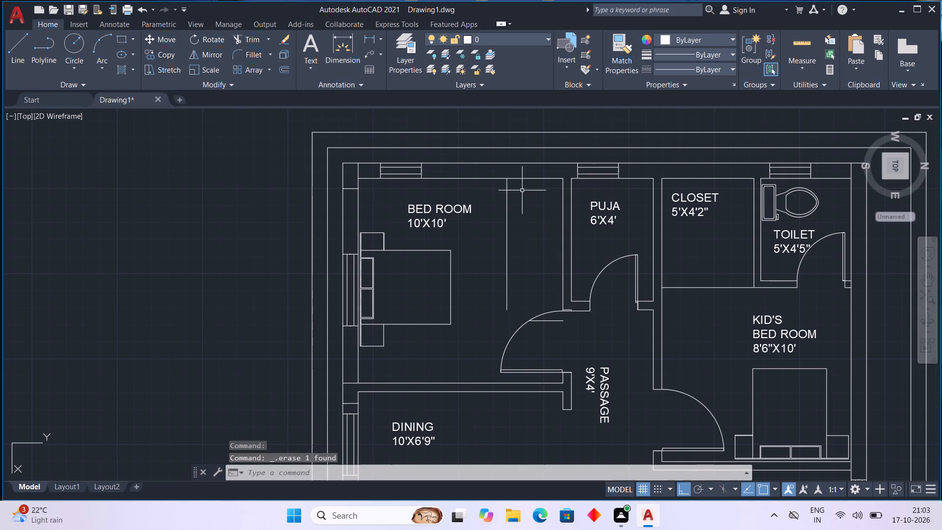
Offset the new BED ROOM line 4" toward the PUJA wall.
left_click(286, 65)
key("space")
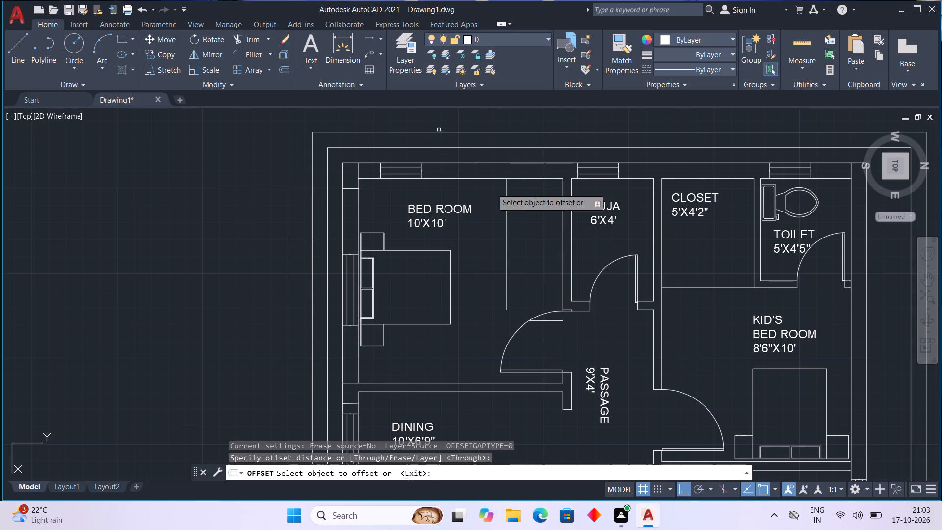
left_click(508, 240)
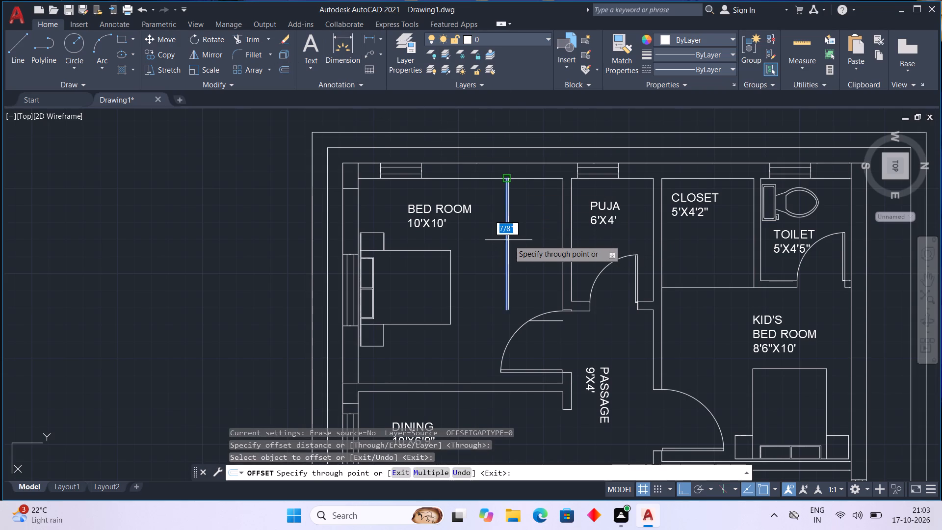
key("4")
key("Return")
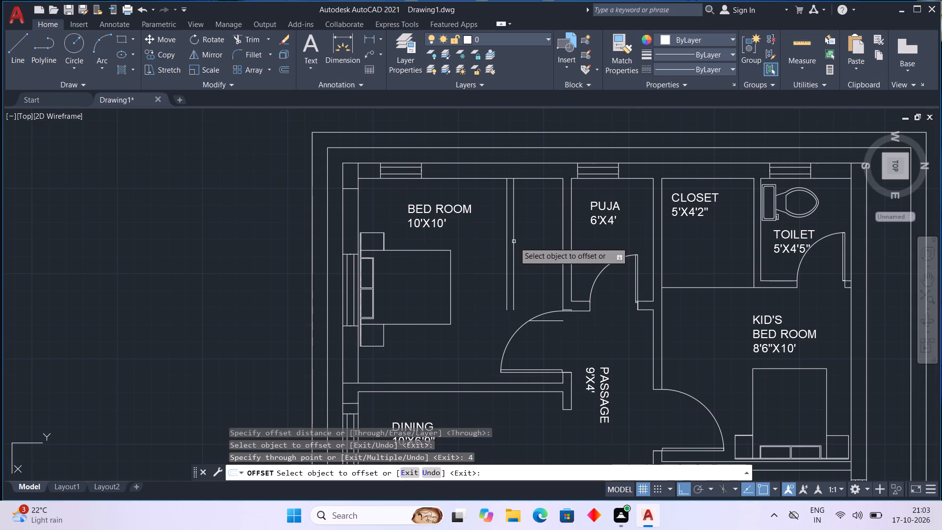
Offset the BED ROOM's inner window-wall line into the room, through the PUJA wall corner beside the door swing.
left_click(528, 178)
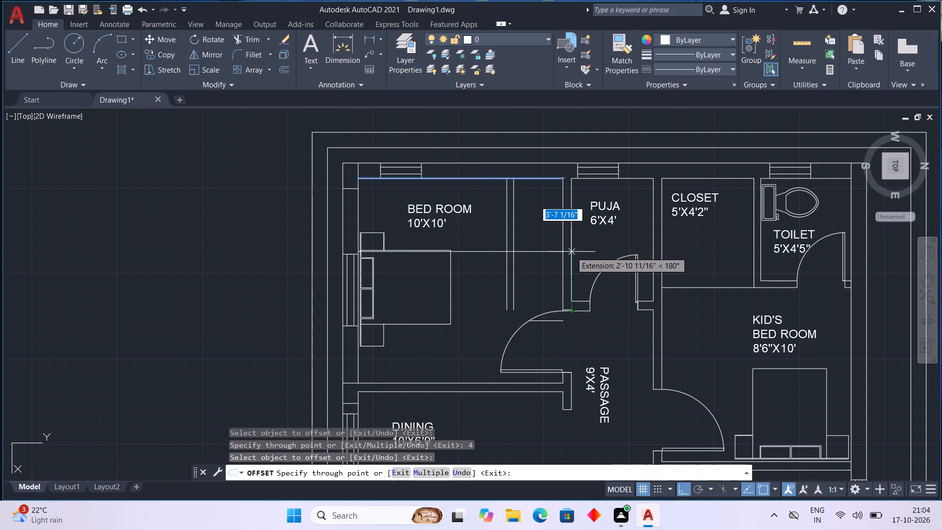
double_click(578, 308)
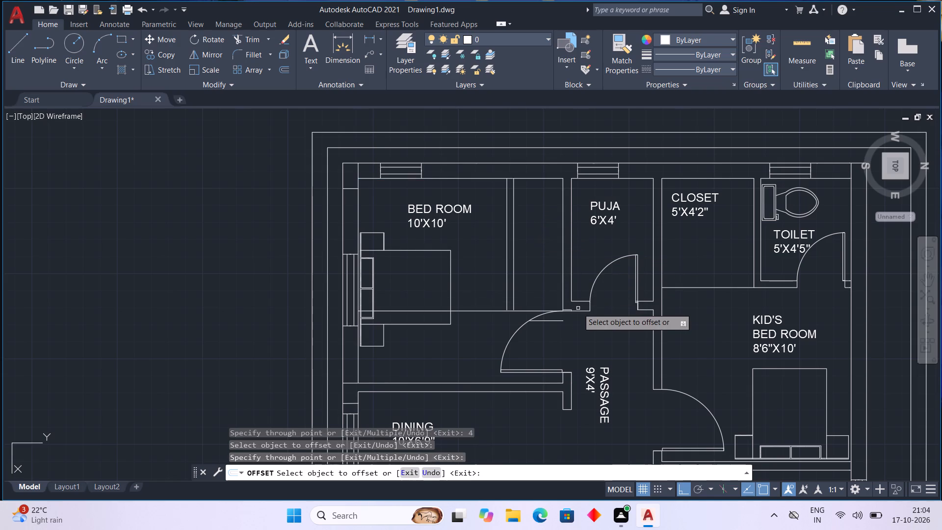
key("Escape")
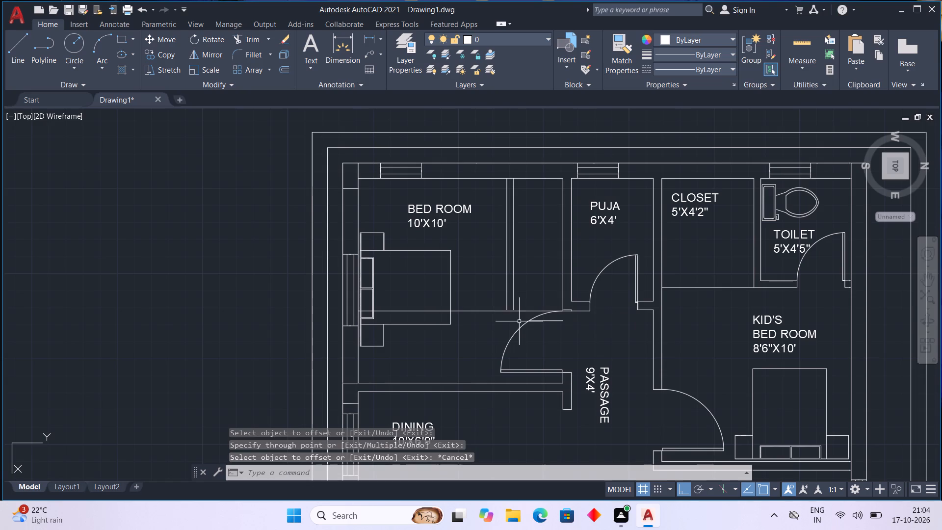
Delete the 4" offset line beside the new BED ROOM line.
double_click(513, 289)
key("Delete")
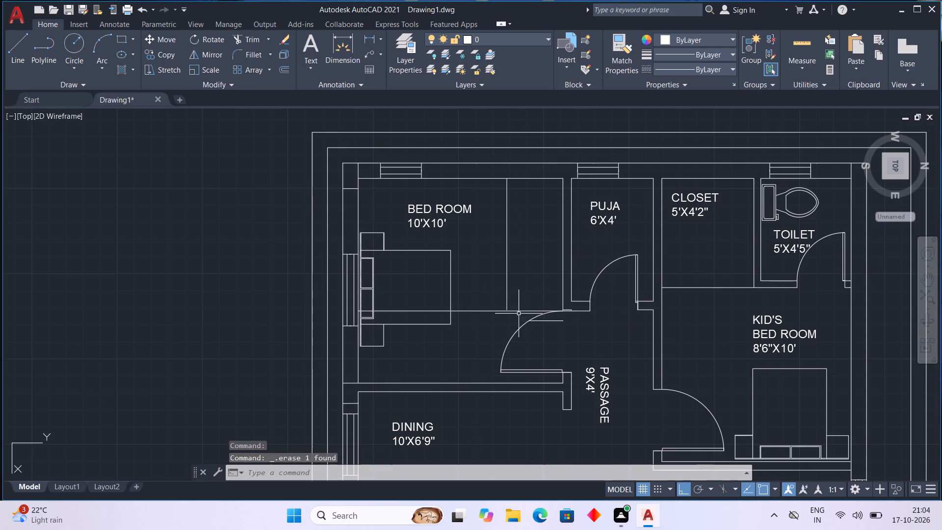
Trim the portion of the offset window-wall line that crosses the bed between the pillows and the bed's foot.
left_click(247, 40)
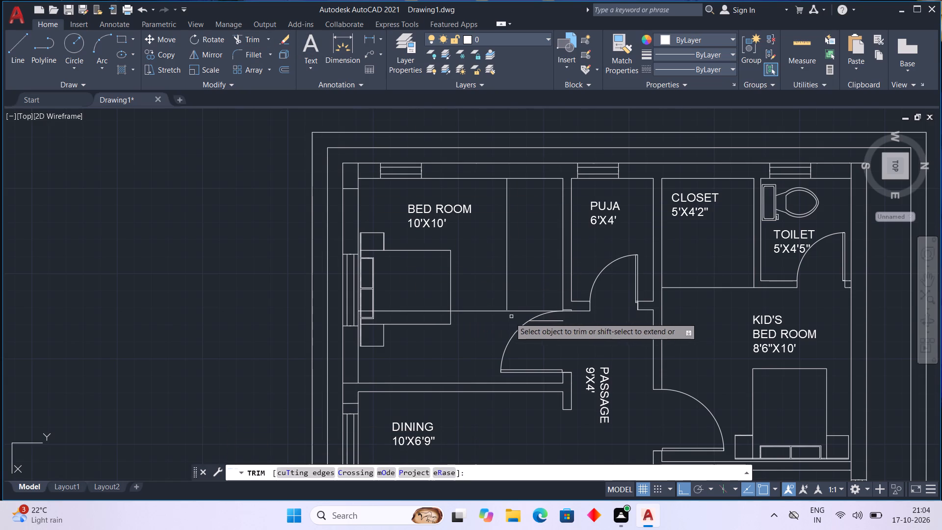
scroll(505, 319, "up", 2)
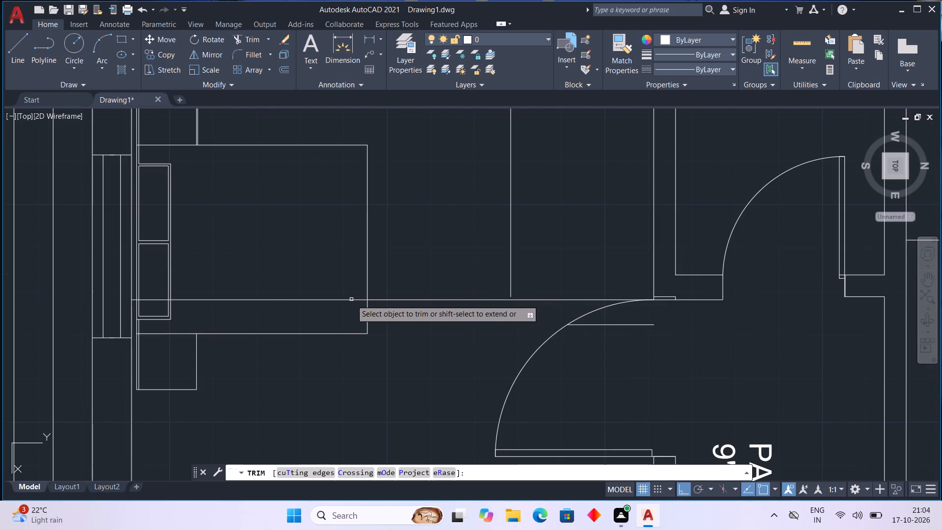
left_click(352, 301)
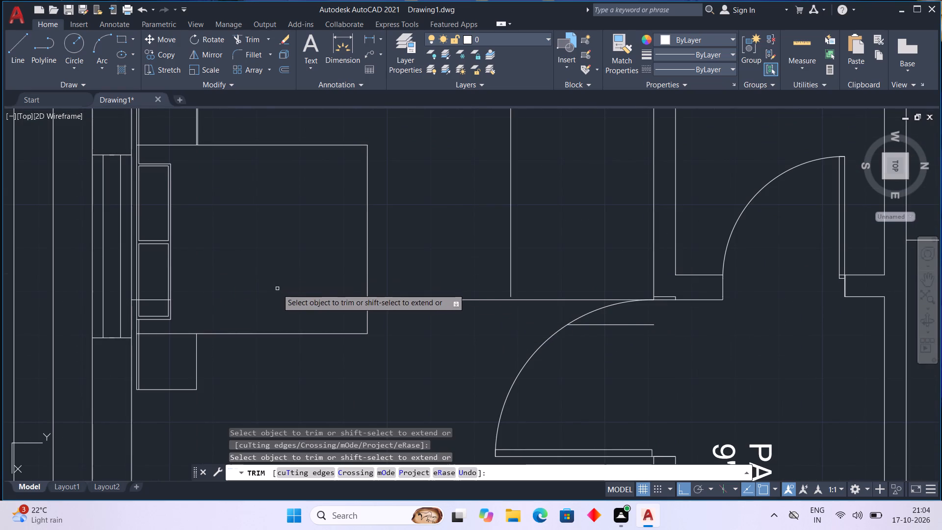
key("Escape")
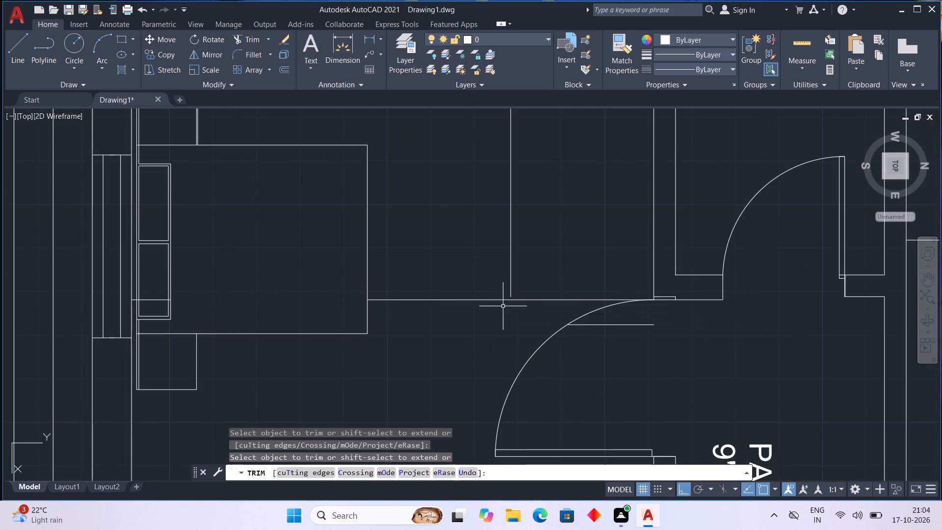
Draw a line about 1" long from the door-side end of the new BED ROOM line across the offset window-wall line.
left_click(15, 45)
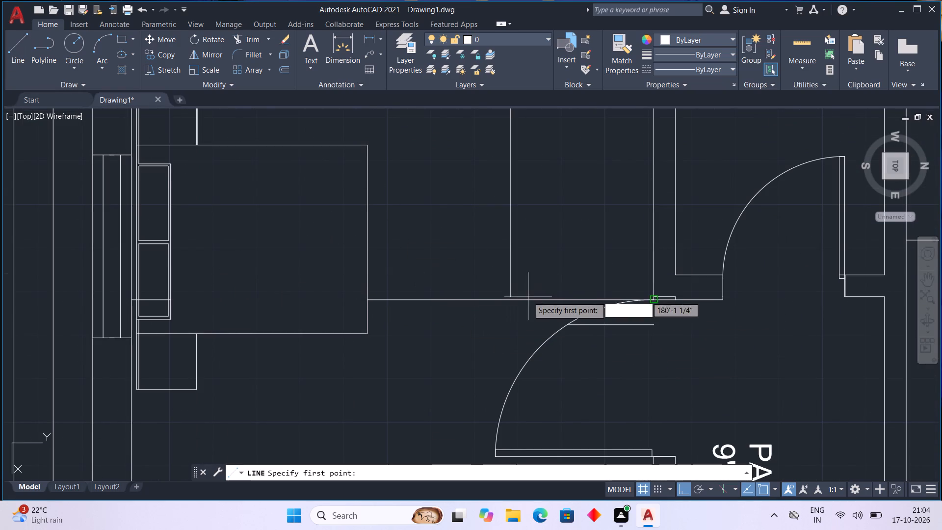
scroll(511, 296, "up", 5)
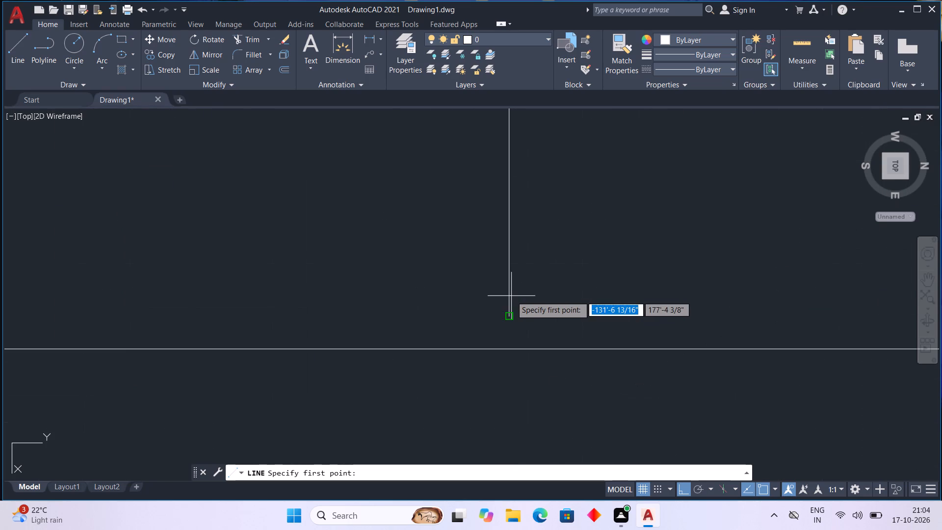
left_click(510, 313)
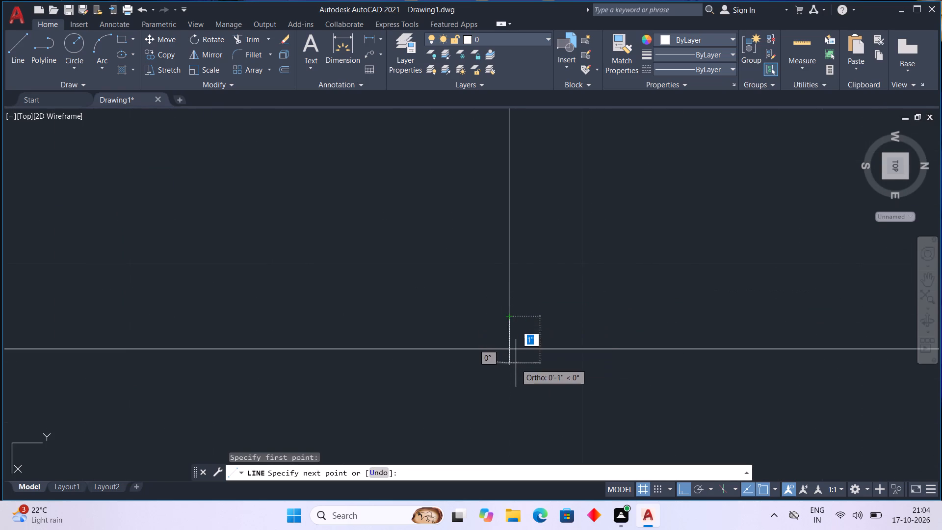
left_click(516, 364)
key("Escape")
Delete the leftover segment of the offset line crossing the pillow beside the BED ROOM window wall.
scroll(515, 365, "down", 6)
middle_click_drag(515, 366, 516, 331)
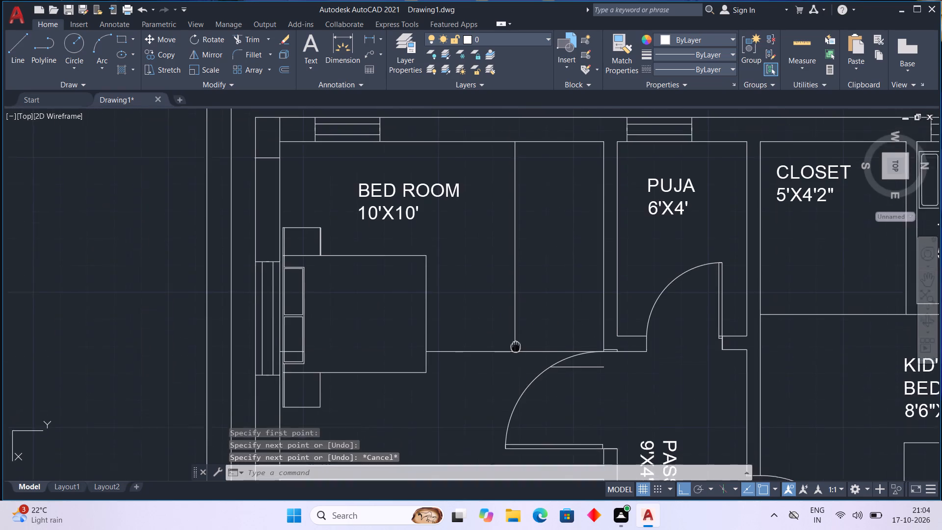
middle_click_drag(516, 331, 530, 262)
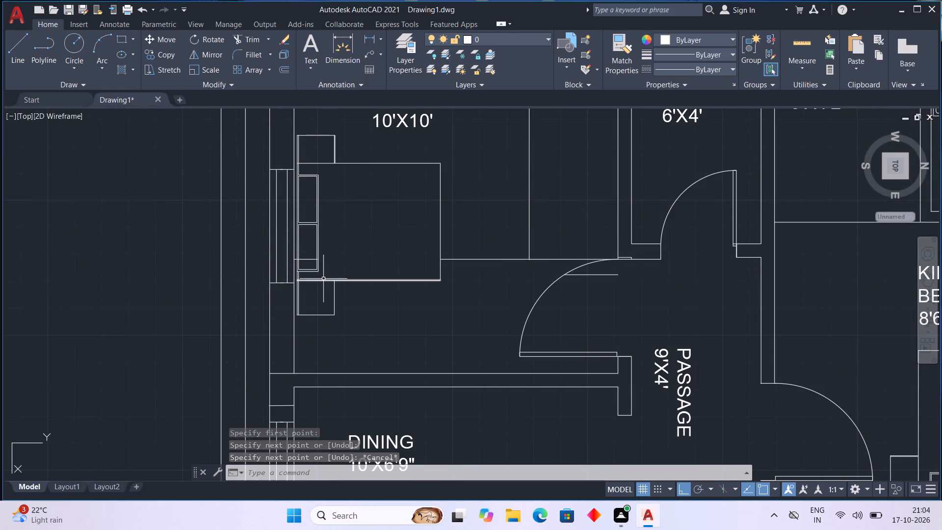
scroll(320, 274, "up", 2)
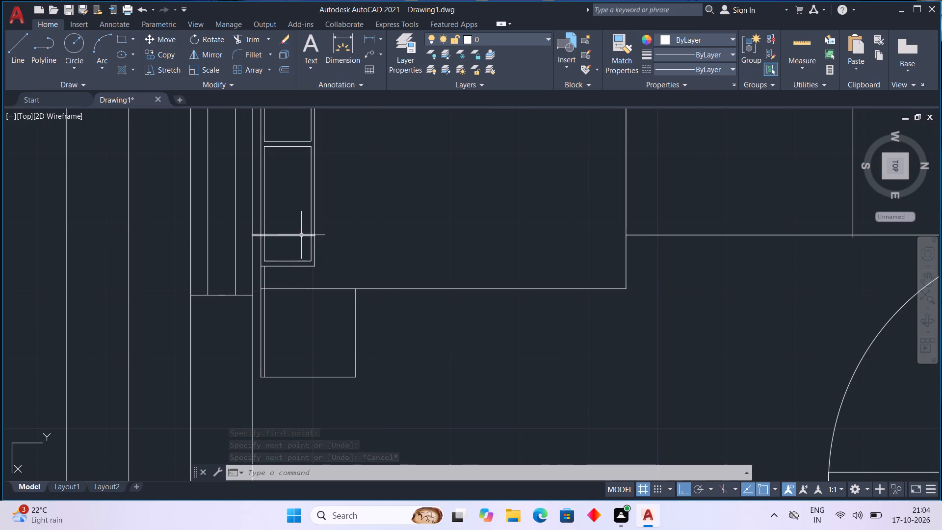
left_click(301, 234)
key("Delete")
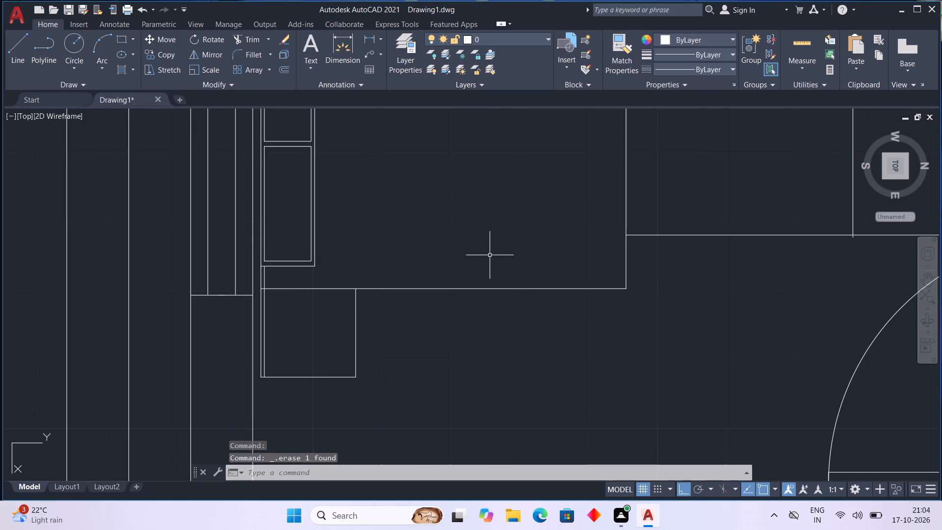
Examine the new BED ROOM lines where they meet each other, the bed and the door swing.
middle_click_drag(489, 261, 462, 301)
scroll(484, 283, "down", 1)
middle_click_drag(604, 335, 484, 374)
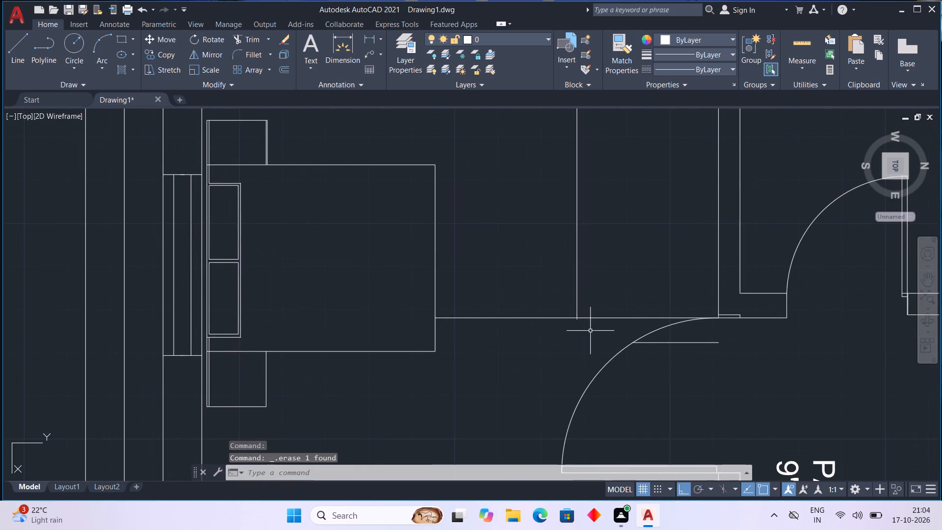
scroll(593, 331, "up", 2)
scroll(604, 332, "down", 1)
middle_click_drag(602, 334, 498, 332)
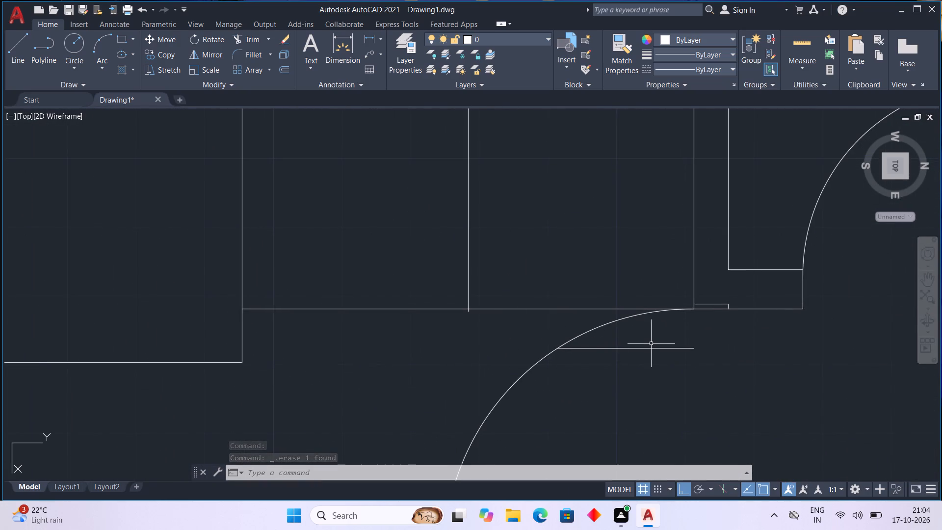
scroll(648, 344, "down", 1)
middle_click_drag(709, 352, 602, 321)
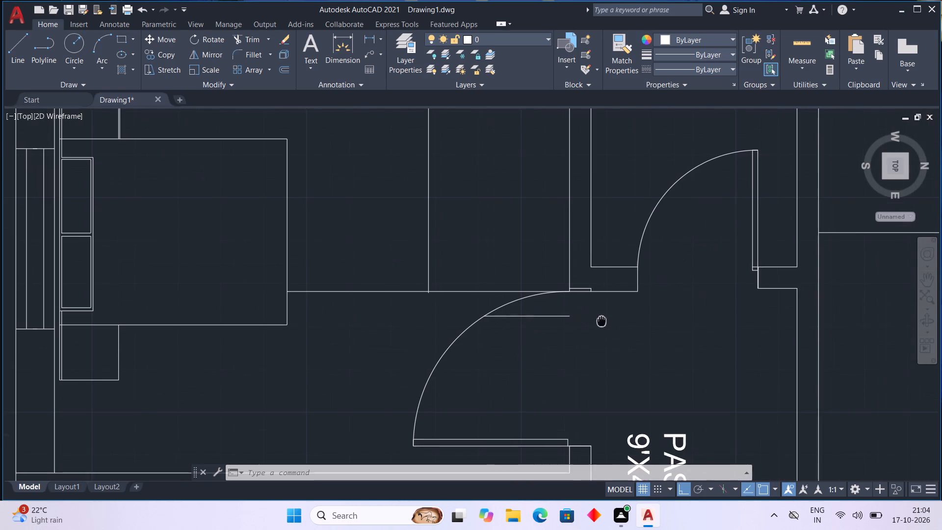
Delete the stray horizontal line inside the BED ROOM door swing.
middle_click_drag(602, 321, 601, 321)
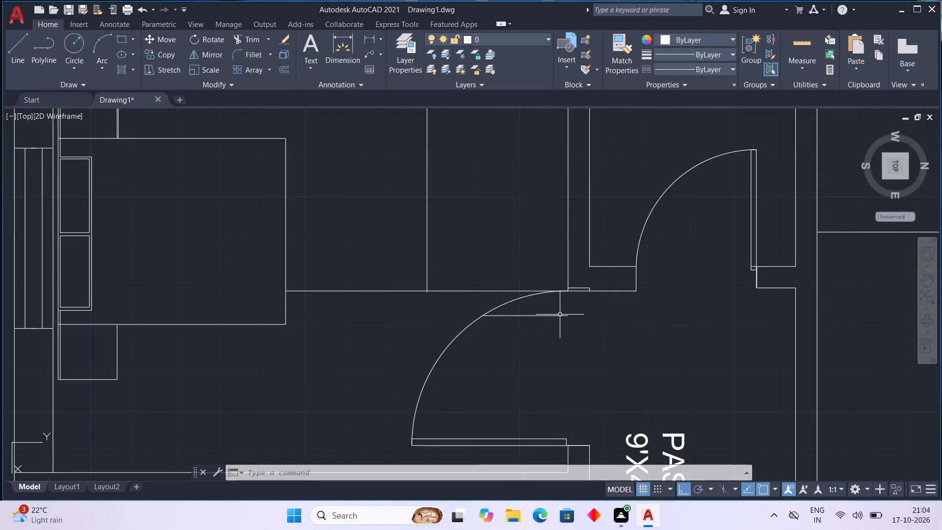
double_click(559, 315)
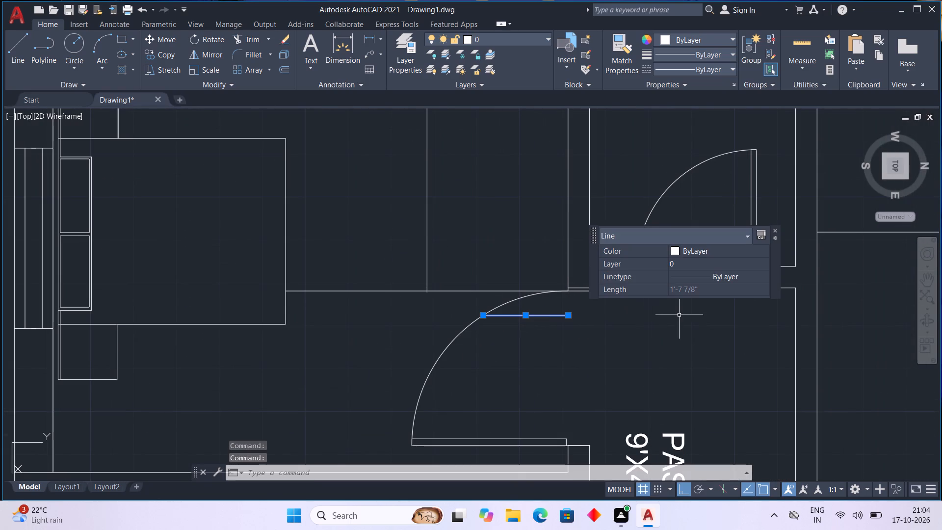
key("Delete")
Offset the line between the bed and the BED ROOM door by 5" towards the enclosure's interior.
scroll(644, 318, "down", 1)
middle_click_drag(613, 345, 643, 329)
middle_click(614, 303)
middle_click_drag(613, 309, 606, 337)
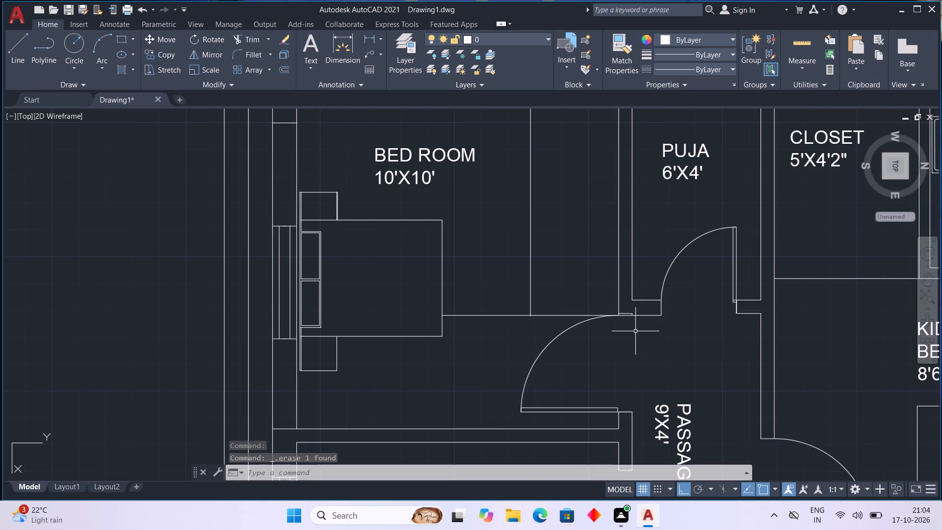
scroll(622, 334, "up", 1)
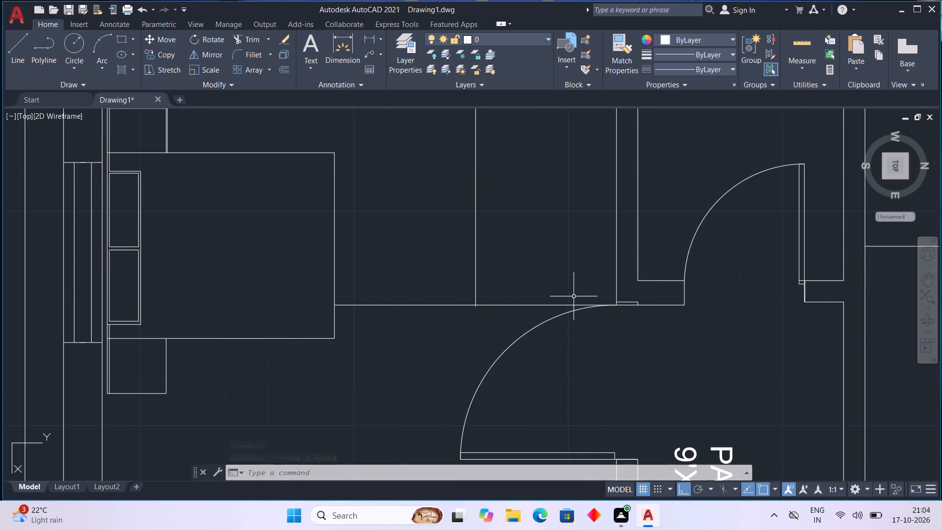
left_click(511, 304)
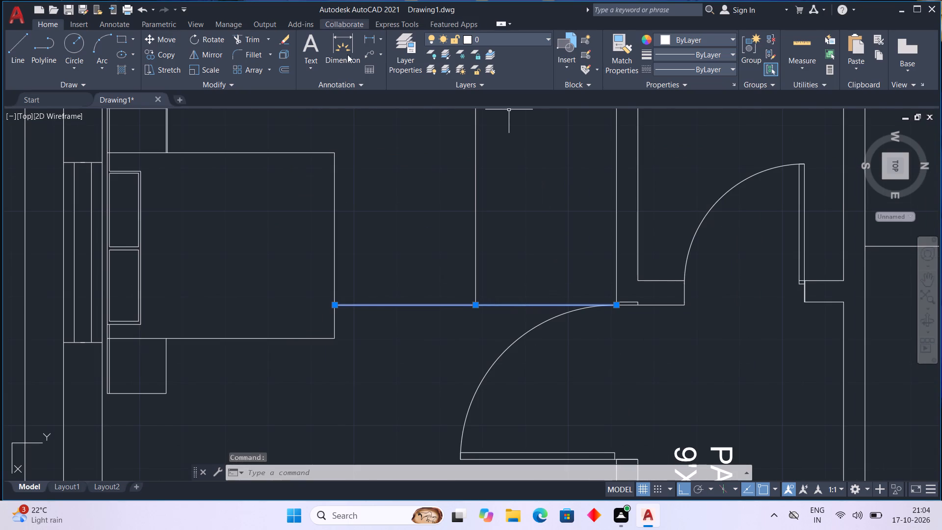
key("Escape")
left_click(283, 71)
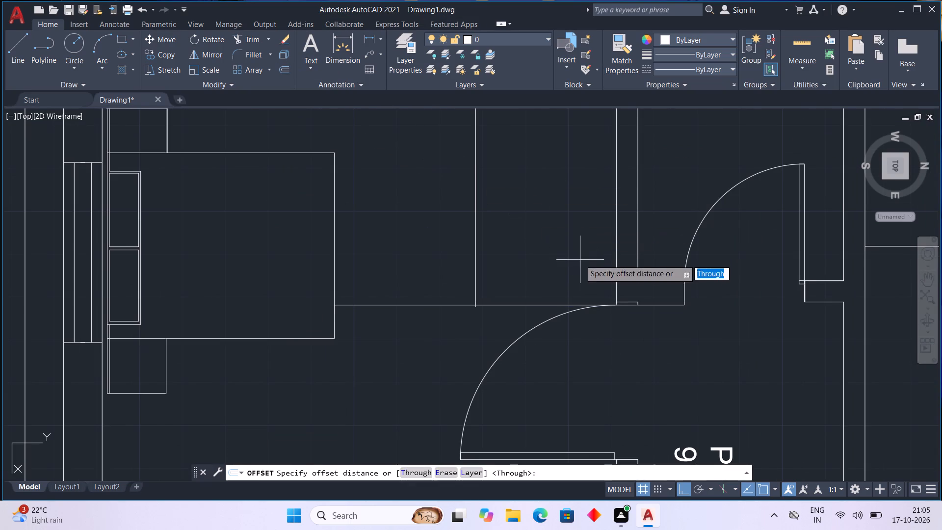
key("space")
left_click(557, 306)
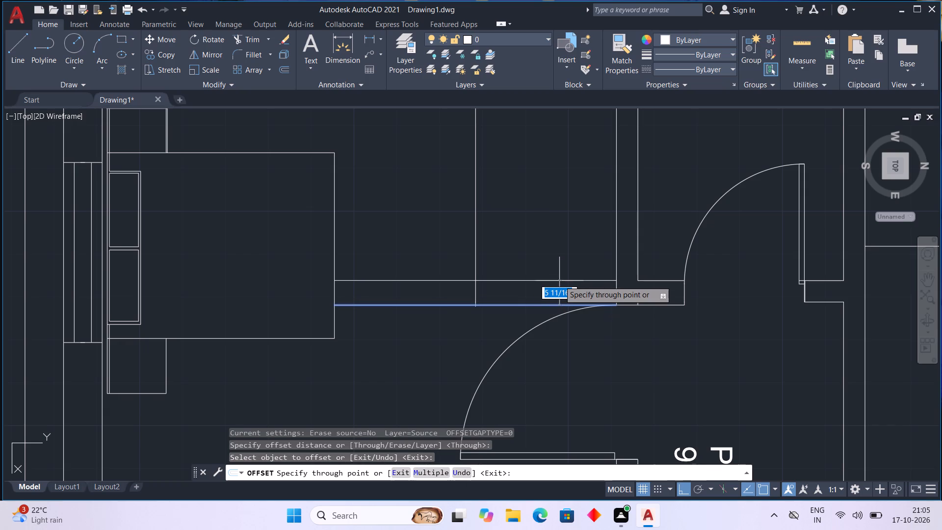
key("5")
key("Return")
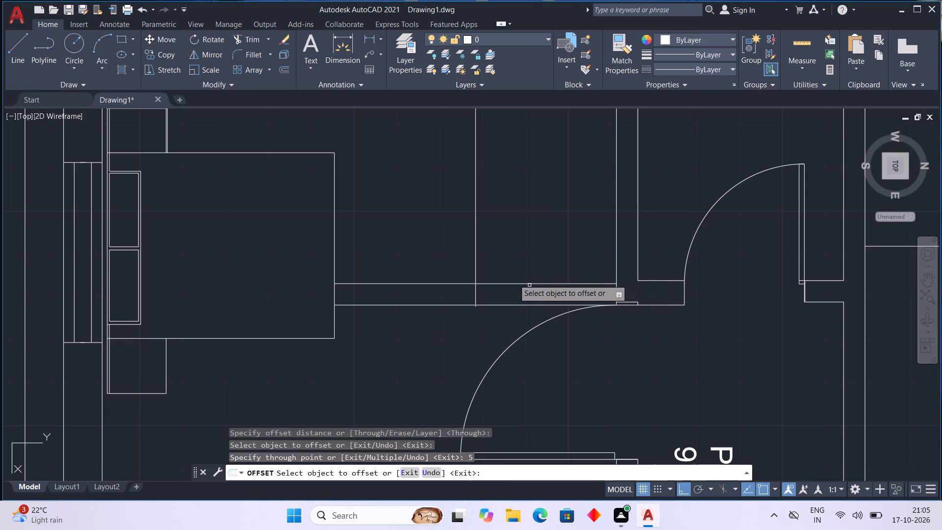
Offset the enclosure's long side line by 4" towards the bed.
double_click(477, 260)
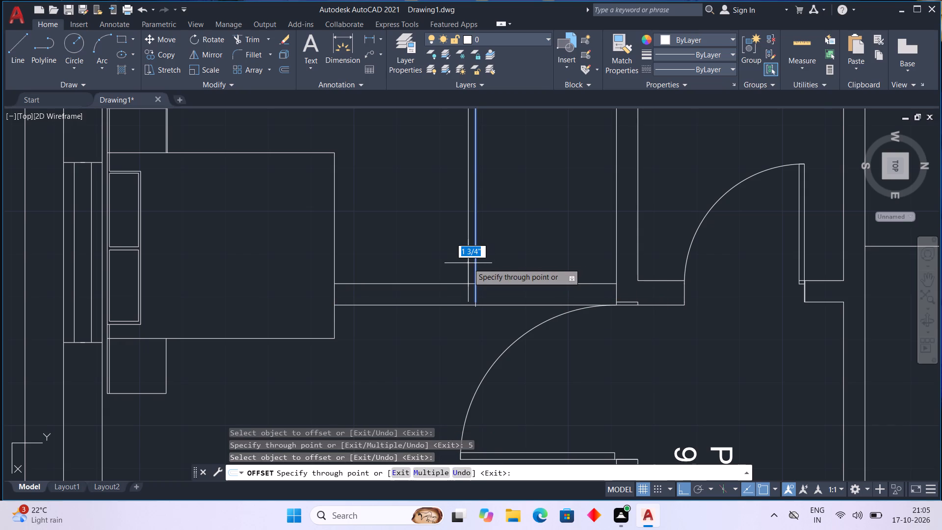
key("4")
key("Return")
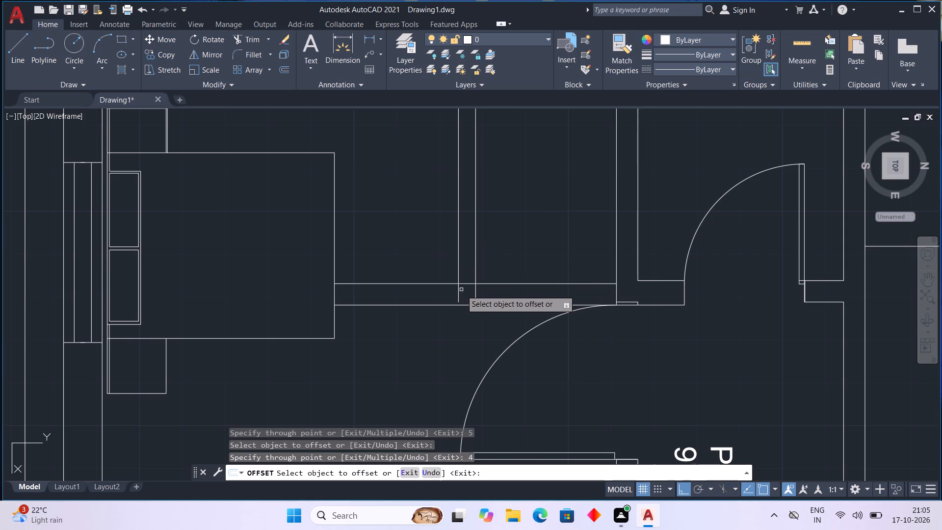
scroll(462, 306, "up", 2)
key("Escape")
Draw a short line from the door-side end of the new offset side line across the enclosure's outer end line.
scroll(427, 256, "up", 2)
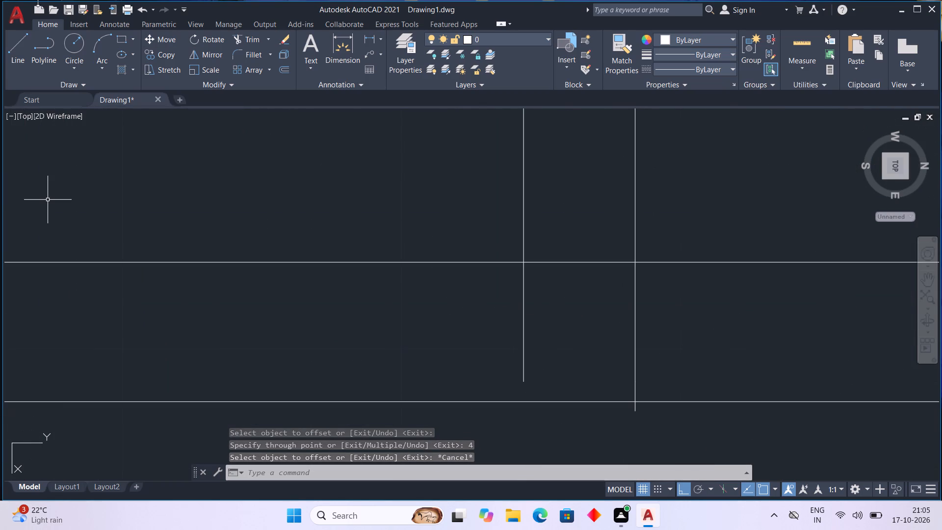
left_click(14, 45)
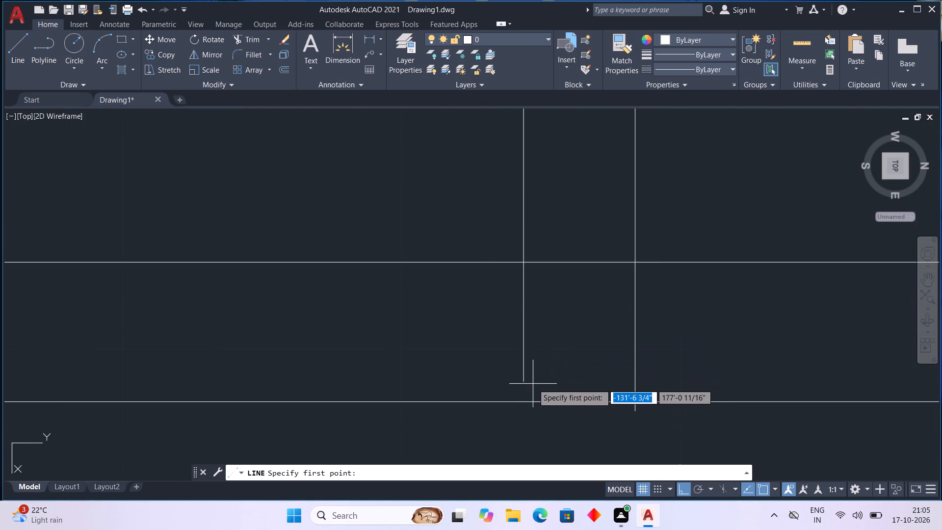
left_click(522, 382)
left_click(517, 416)
key("Escape")
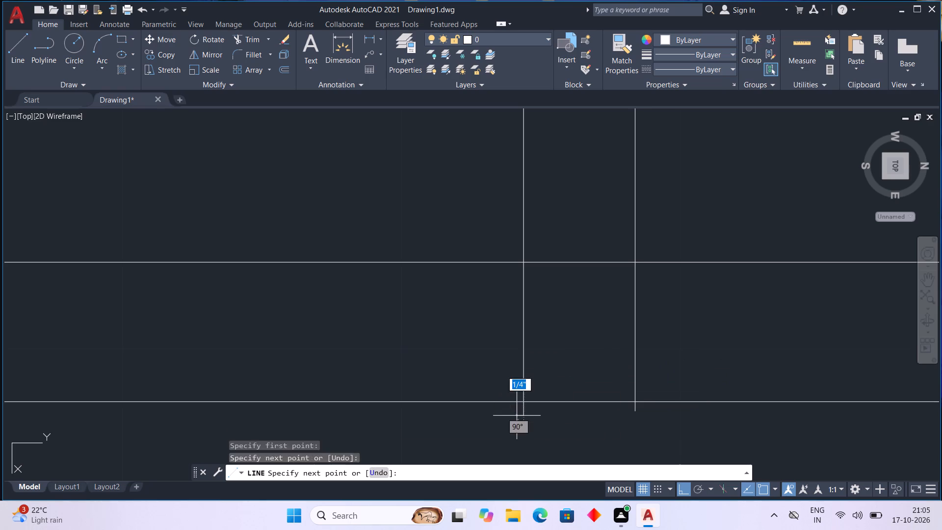
Trim both side lines where they overshoot the outer end line, and both end lines where they run towards the bed.
left_click(231, 36)
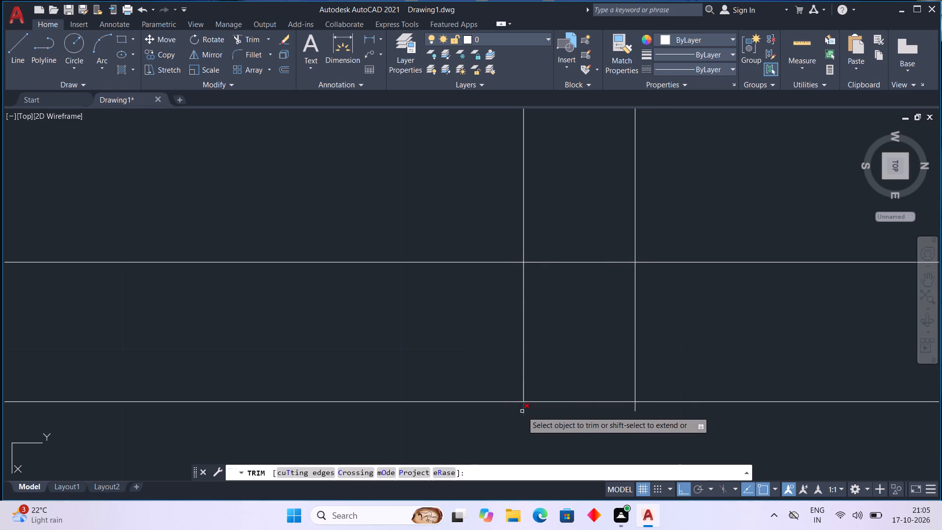
double_click(522, 411)
double_click(636, 411)
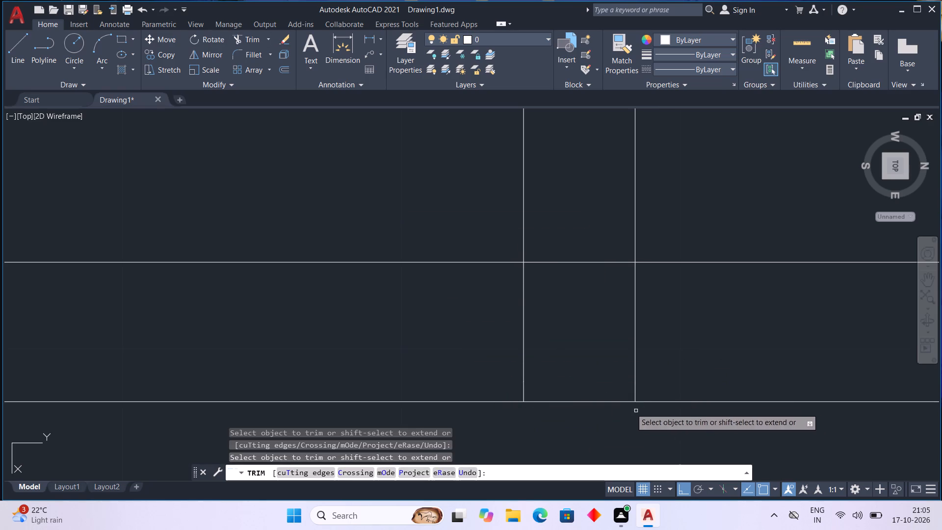
left_click_drag(452, 245, 453, 407)
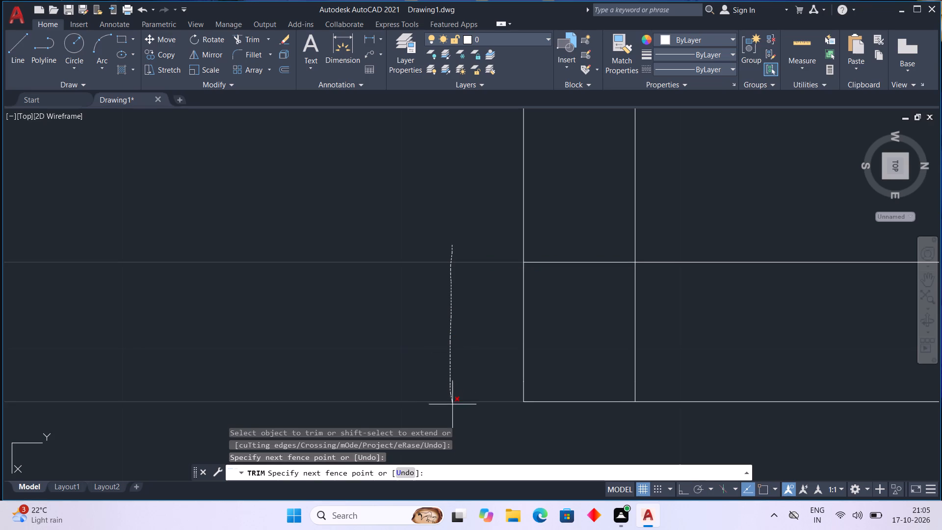
left_click_drag(453, 407, 454, 408)
Clear the enclosure's wall corner by trimming the crossing inner line segments and deleting the leftover stub.
scroll(453, 403, "down", 2)
scroll(536, 364, "down", 2)
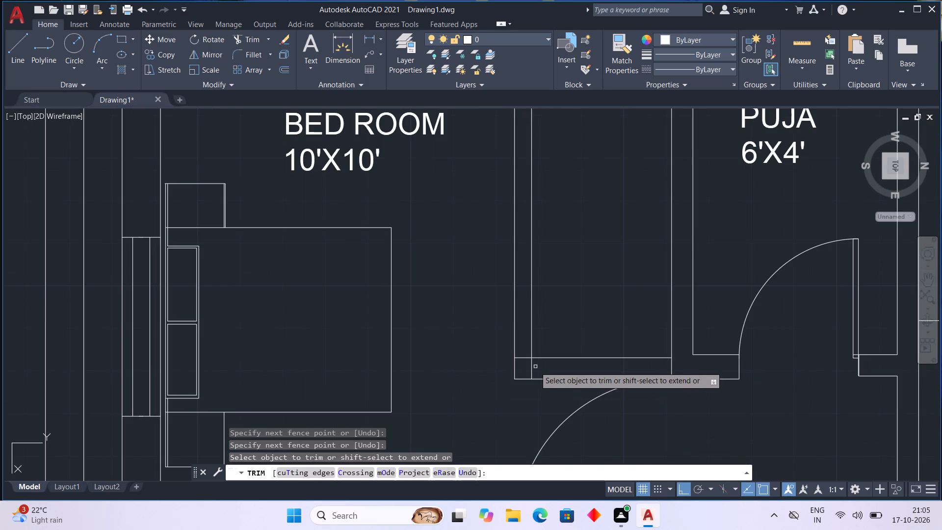
left_click_drag(534, 368, 519, 353)
double_click(519, 352)
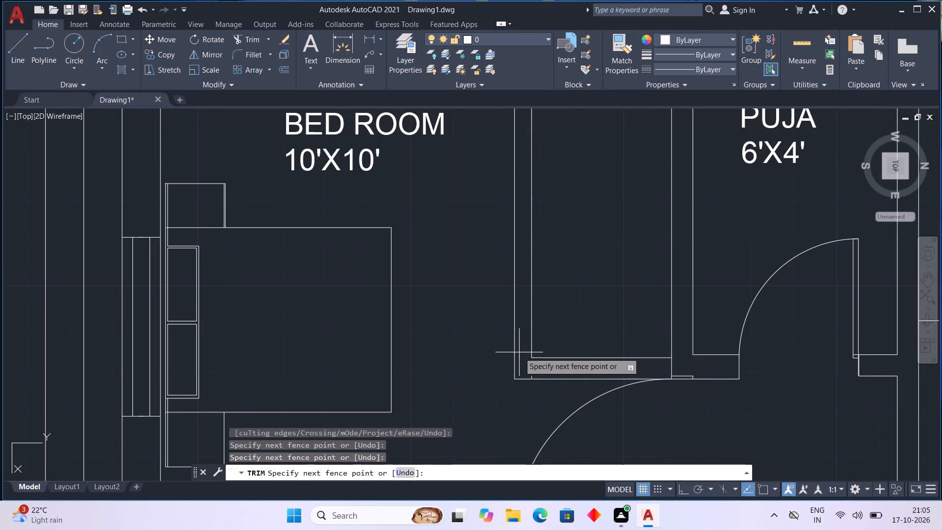
key("Escape")
scroll(533, 377, "up", 2)
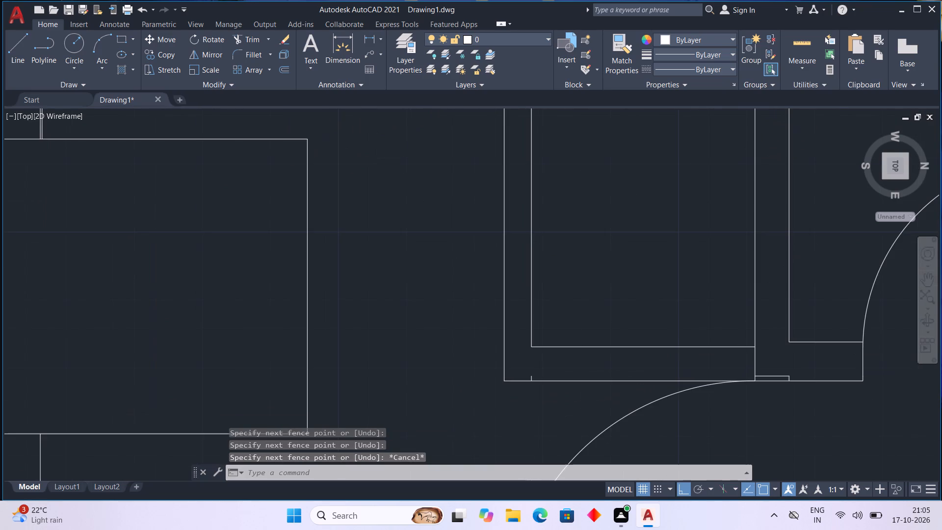
left_click(531, 381)
key("Delete")
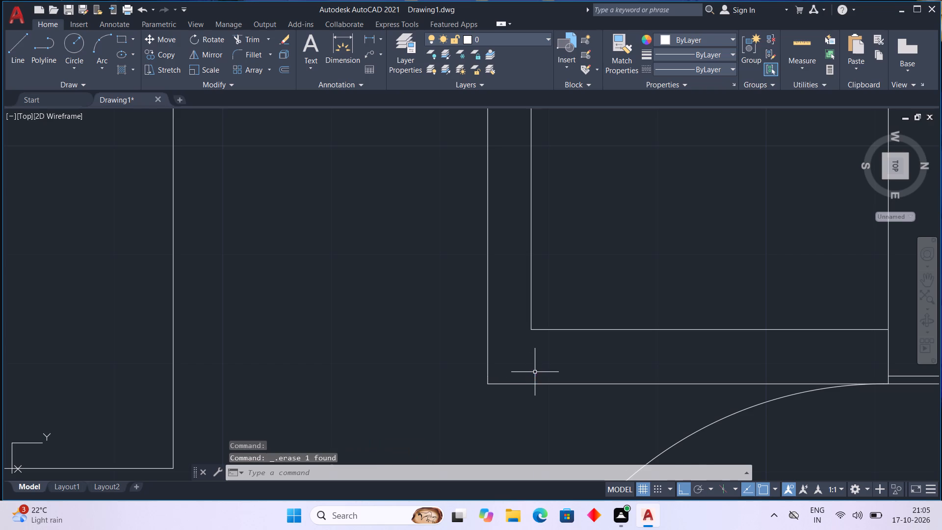
Move the PUJA window about 3'-1" along the outer wall to sit on the new enclosure's wall.
scroll(556, 360, "down", 3)
middle_click_drag(558, 354, 508, 355)
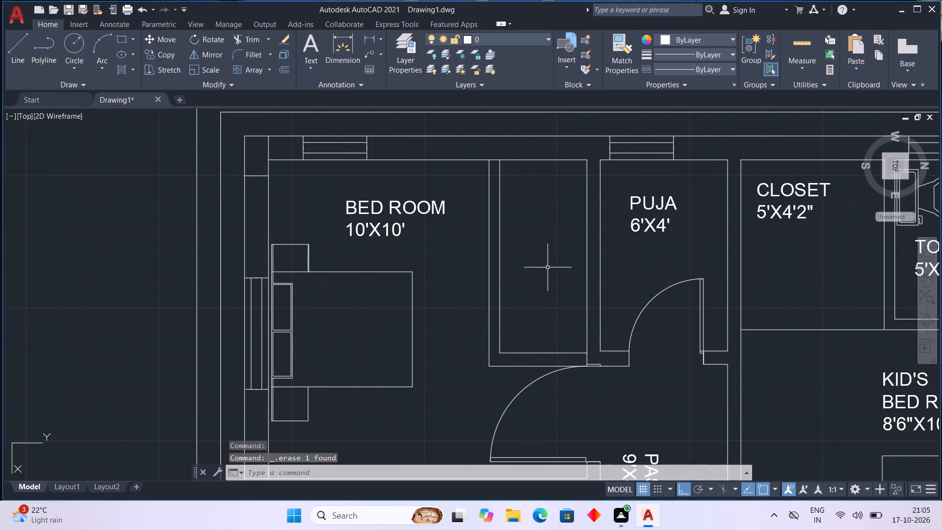
scroll(548, 267, "down", 1)
middle_click_drag(548, 267, 492, 277)
scroll(499, 266, "up", 1)
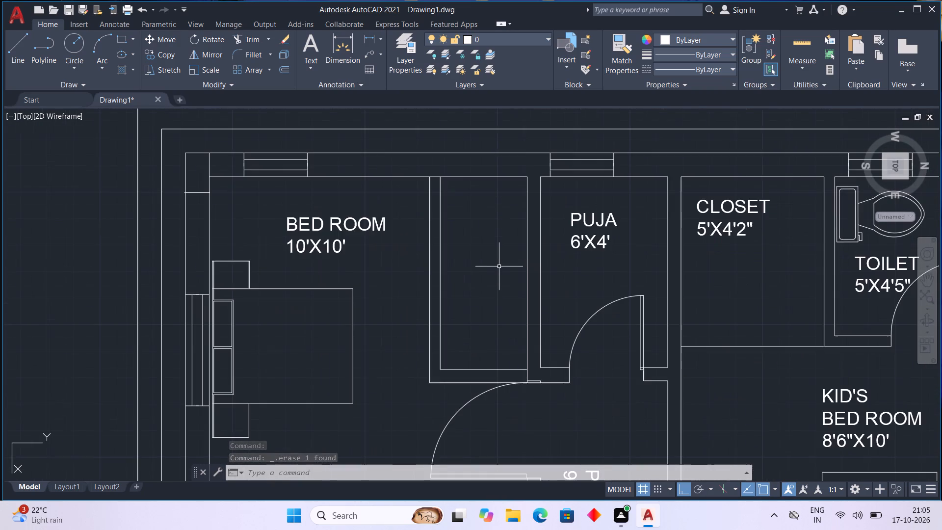
scroll(517, 266, "down", 1)
scroll(588, 212, "up", 1)
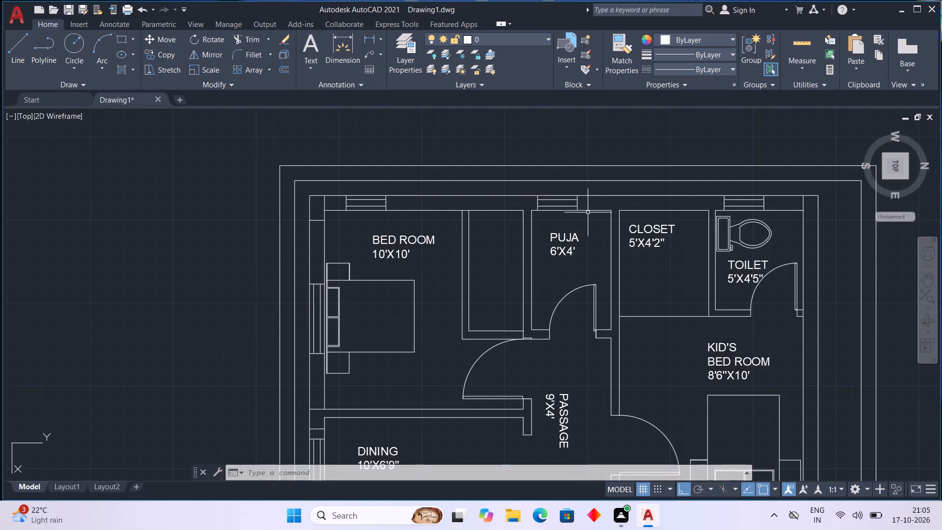
scroll(573, 195, "up", 1)
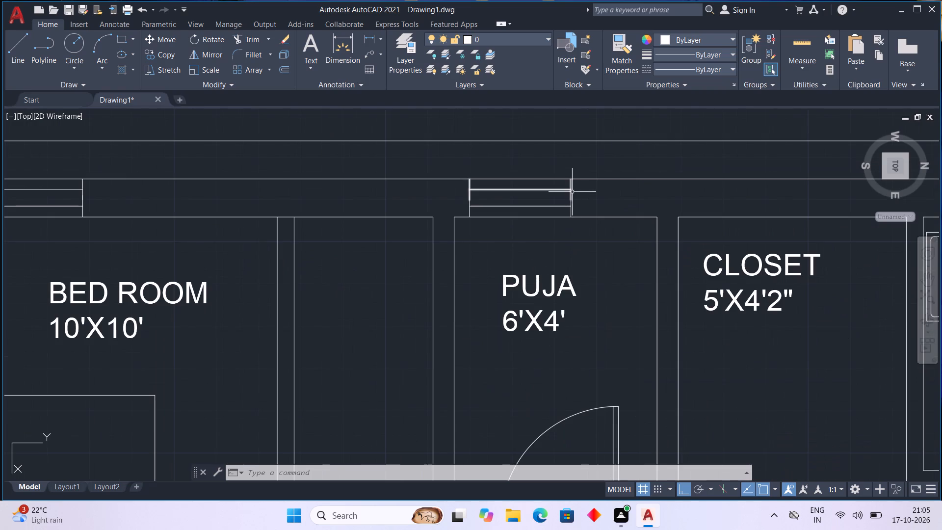
left_click(572, 191)
left_click(570, 211)
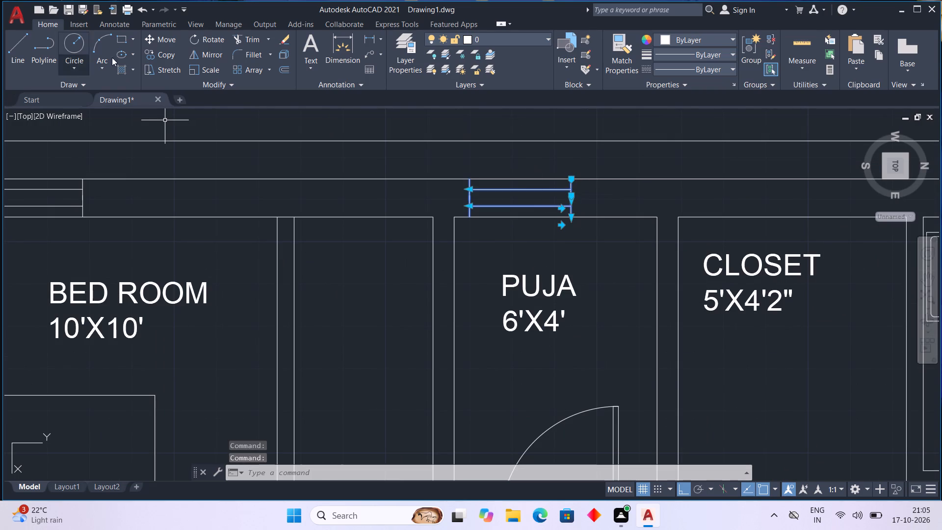
left_click(151, 42)
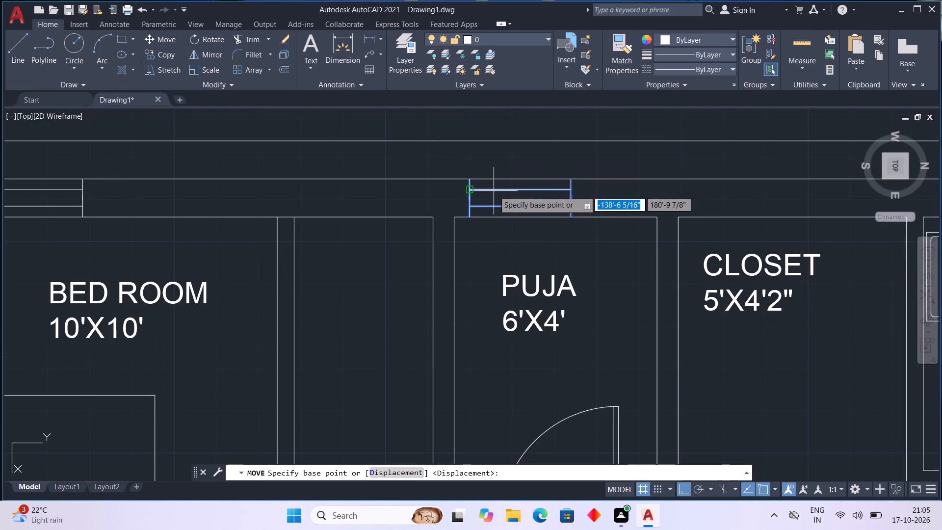
left_click(465, 199)
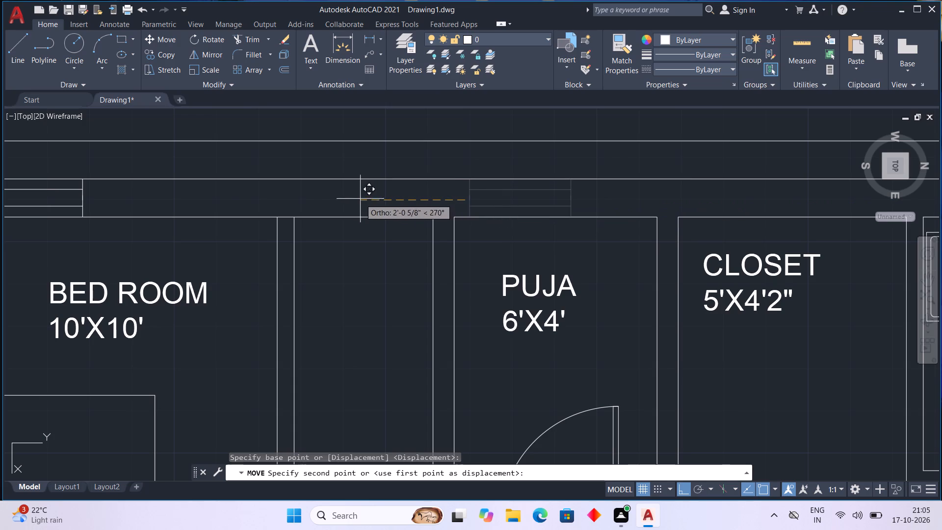
left_click(307, 192)
key("Escape")
Copy the TOILET room's toilet fixture about 12'-3" across into the new enclosure beside the BED ROOM.
scroll(407, 258, "down", 2)
middle_click(407, 289)
middle_click_drag(412, 278, 452, 223)
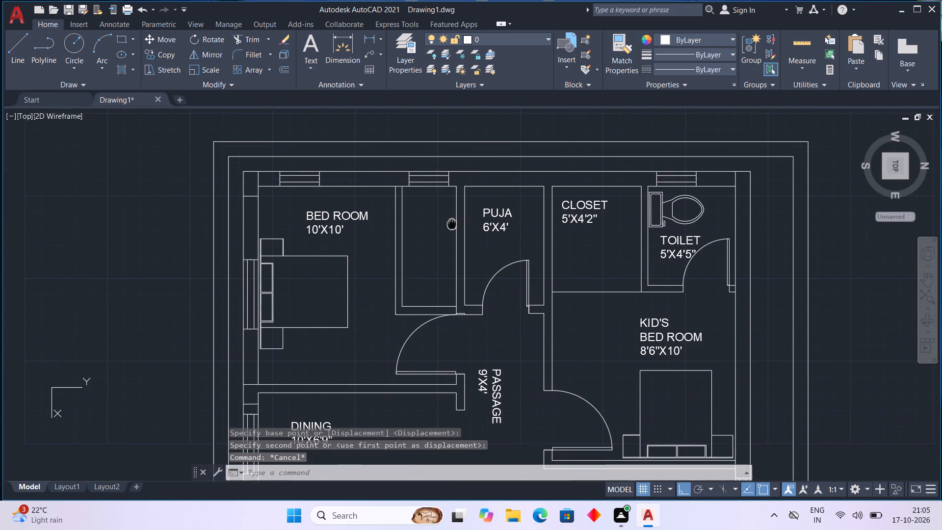
scroll(608, 211, "up", 1)
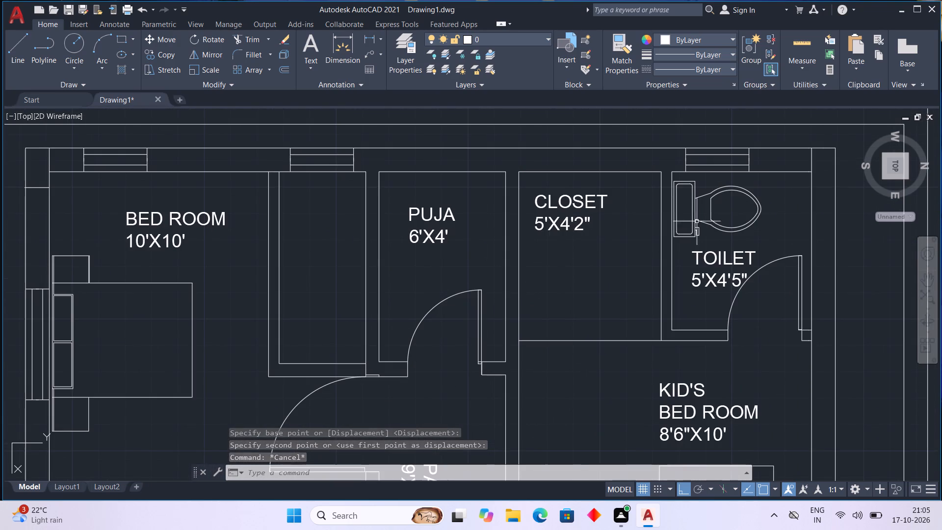
left_click(739, 231)
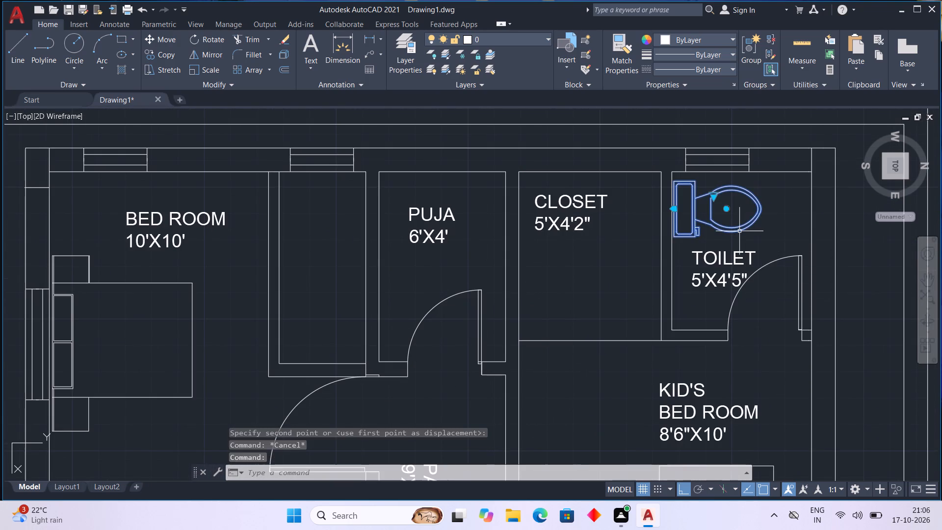
left_click(160, 53)
double_click(731, 219)
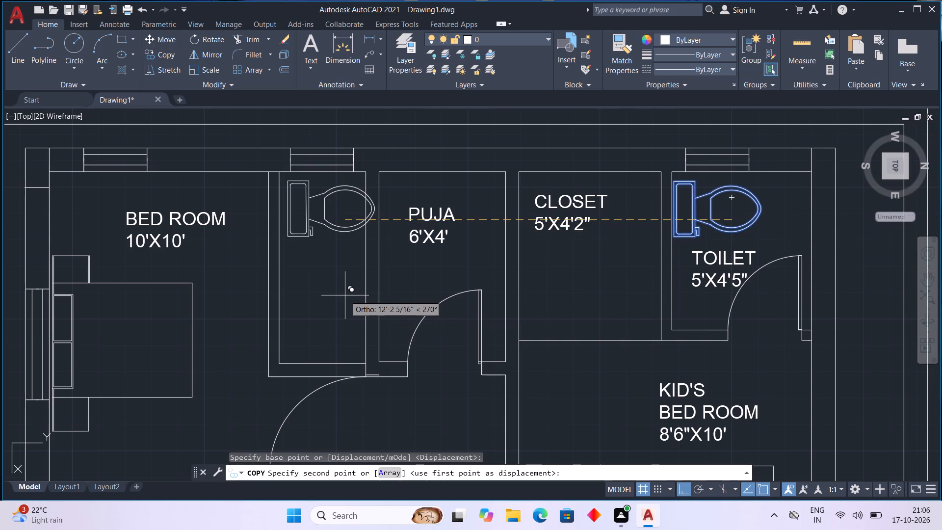
double_click(344, 295)
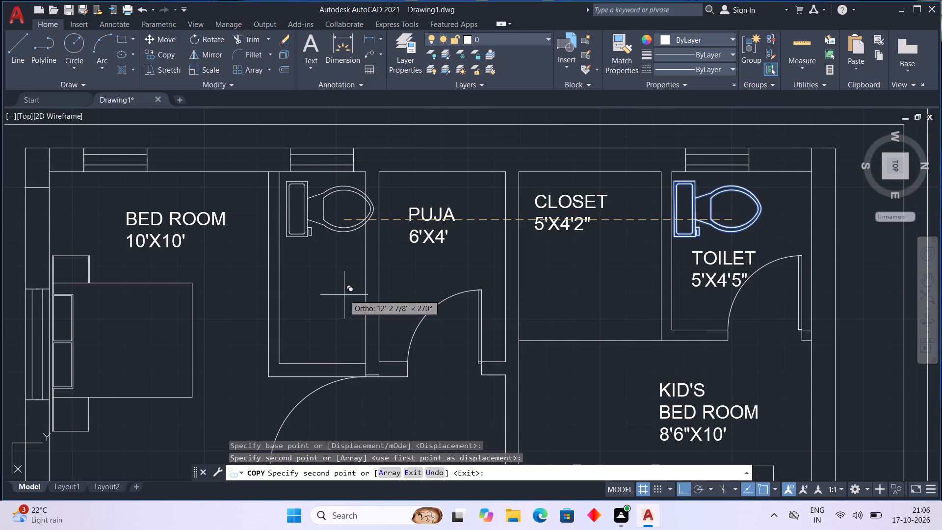
key("Escape")
Rotate the copied toilet fixture in the enclosure beside PUJA a quarter turn so its tank lies parallel to the outer wall.
double_click(333, 222)
key("Escape")
left_click(333, 224)
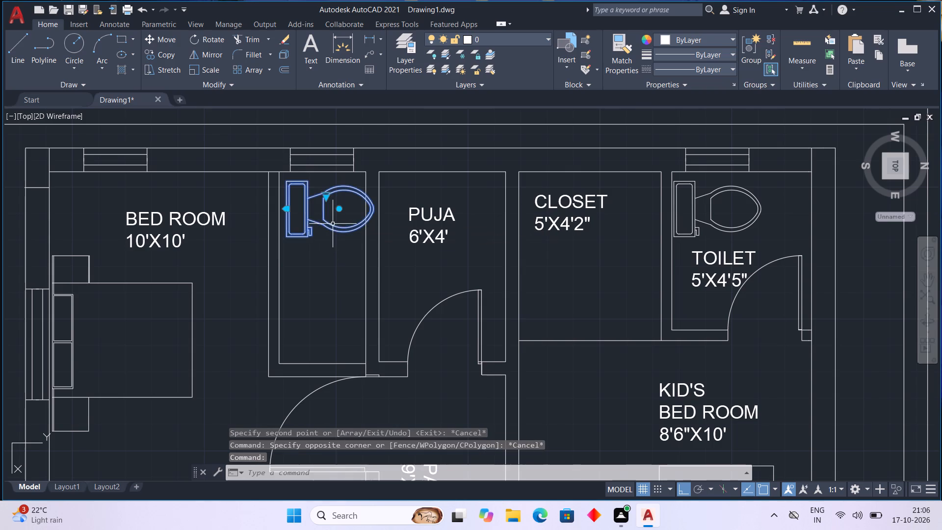
left_click(201, 43)
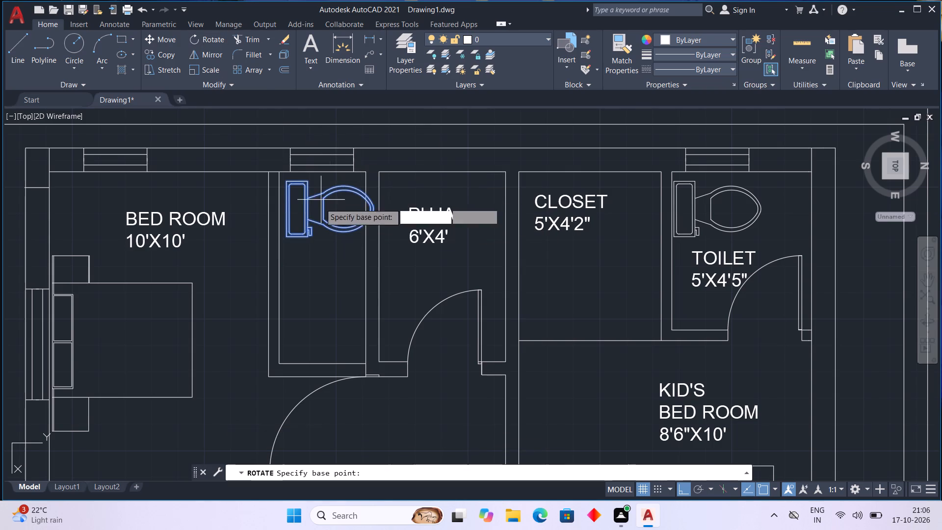
double_click(303, 229)
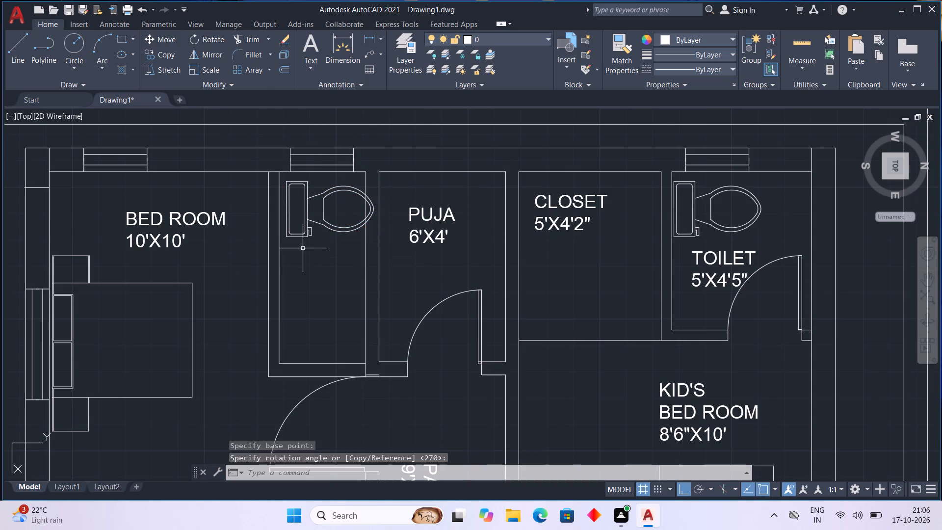
left_click(304, 225)
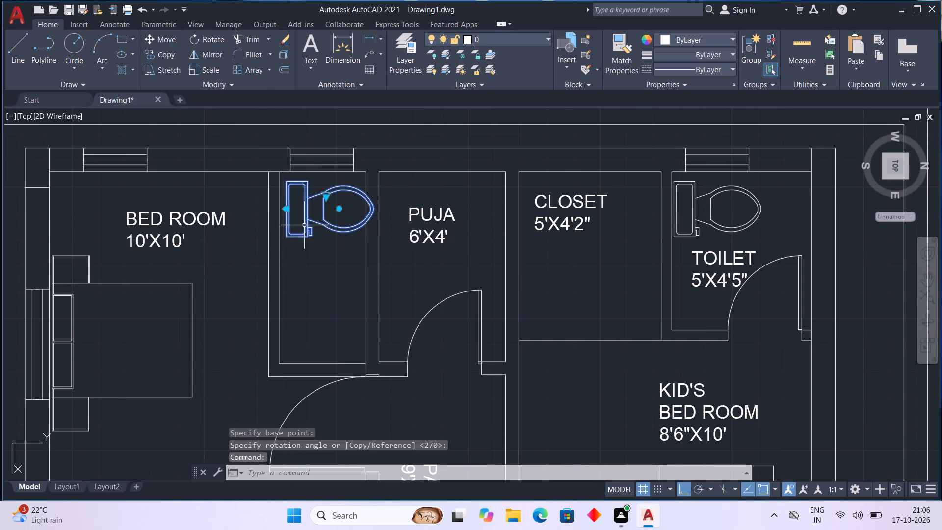
left_click(191, 40)
left_click(299, 237)
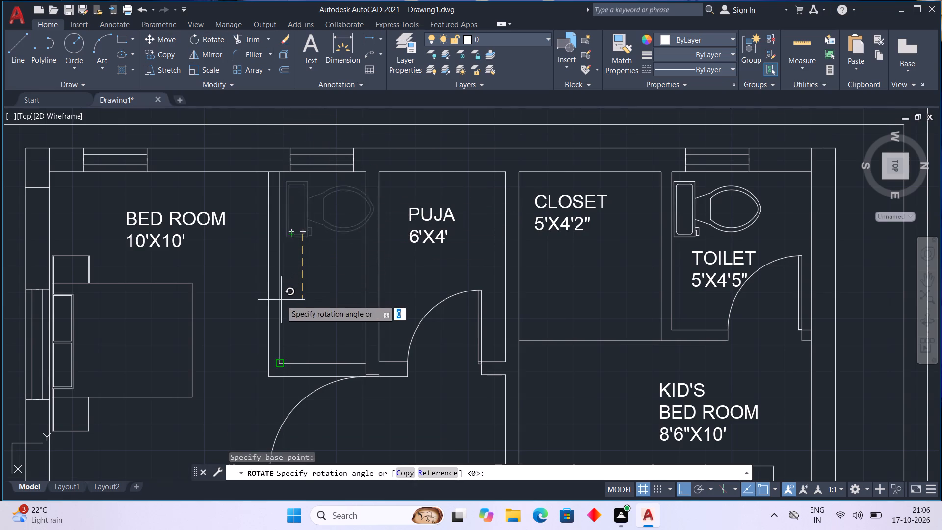
left_click(195, 255)
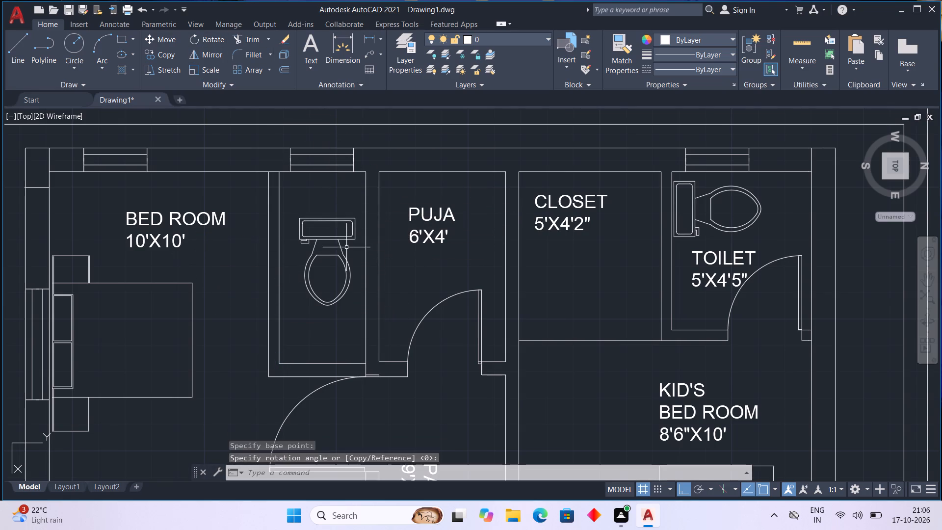
Nudge the rotated toilet fixture up against the outer wall, roughly centred beneath the enclosure's window.
left_click(341, 239)
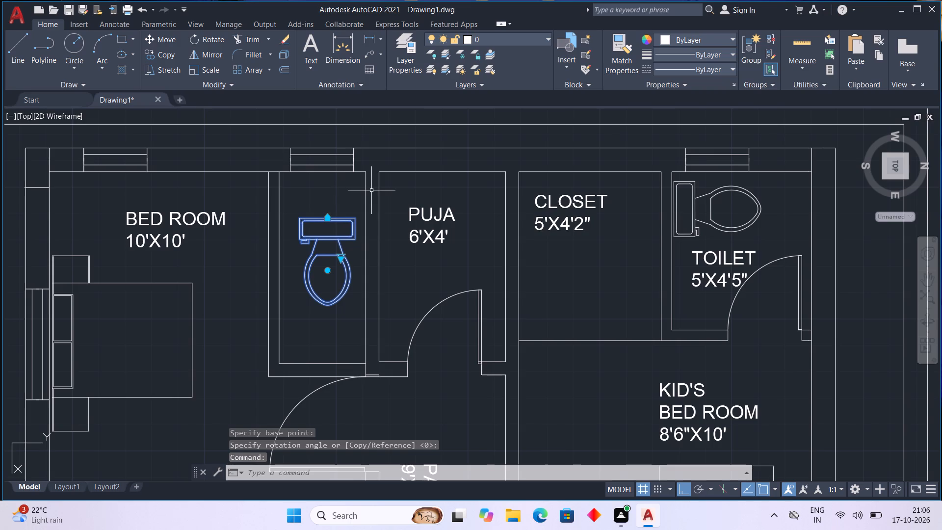
key("ctrl+Up")
key("ctrl+Up")
key("ctrl+Up")
key("ctrl+Up")
key("ctrl+Up")
key("ctrl+Up")
key("ctrl+Up")
key("ctrl+Up")
key("ctrl+Up")
key("ctrl+Up")
key("ctrl+Up")
key("ctrl+Up")
key("ctrl+Up")
key("ctrl+Up")
key("ctrl+Up")
key("ctrl+Up")
key("ctrl+Up")
key("ctrl+Up")
key("ctrl+Up")
key("ctrl+Up")
key("ctrl+Up")
key("ctrl+Up")
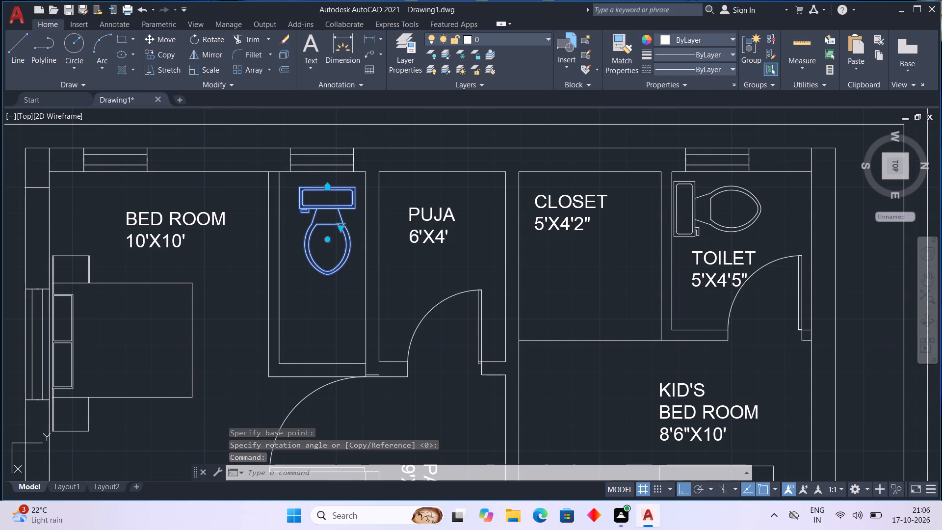
key("ctrl+Up")
key("ctrl+Up")
key("ctrl+Up")
key("ctrl+Up")
key("ctrl+Up")
key("ctrl+Up")
key("ctrl+Left")
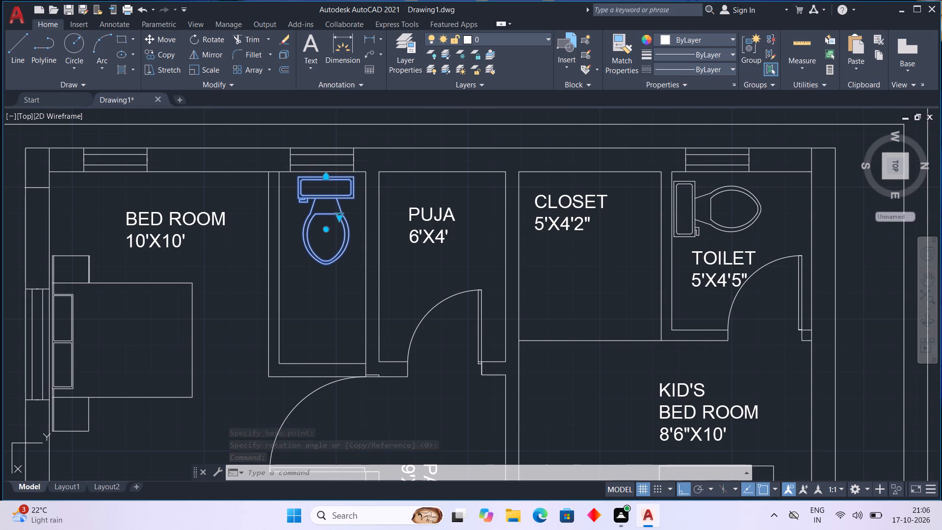
key("ctrl+Left")
key("ctrl+Up")
key("ctrl+Left")
key("ctrl+Left")
key("ctrl+Left")
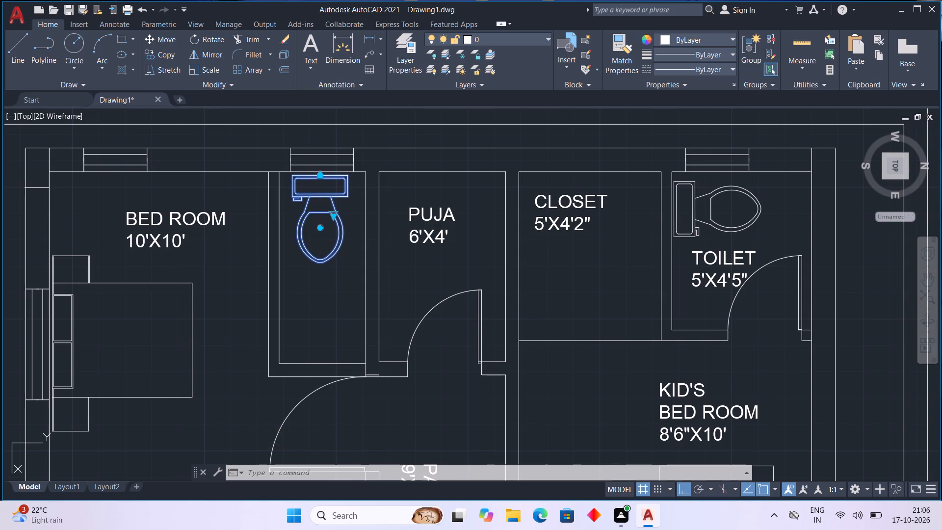
key("ctrl+Up")
key("ctrl+Up")
key("ctrl+Down")
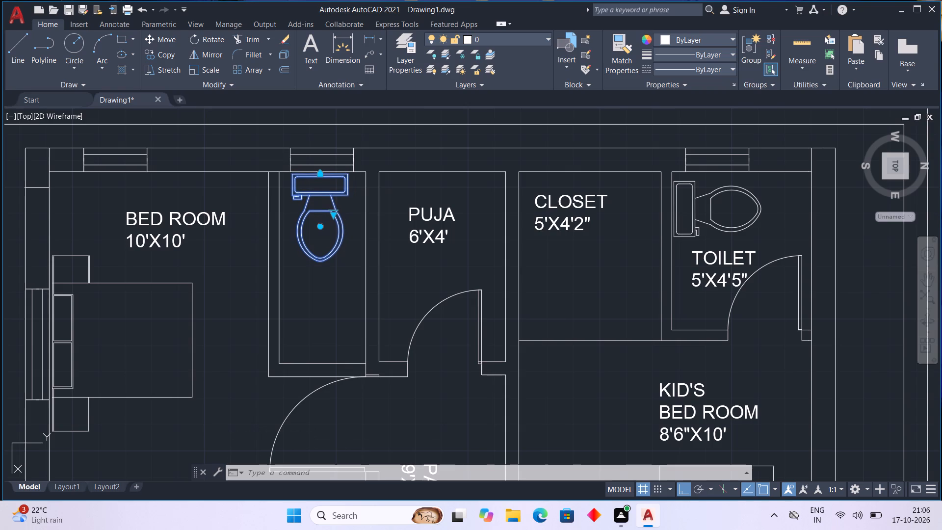
key("Escape")
Quick-measure the width of the PUJA door opening.
scroll(374, 193, "down", 2)
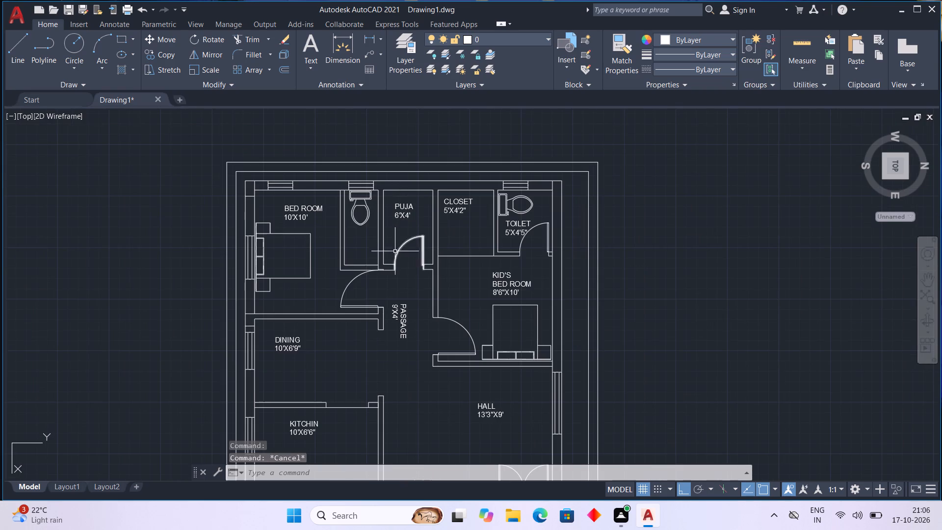
middle_click_drag(394, 254, 493, 223)
scroll(470, 244, "up", 1)
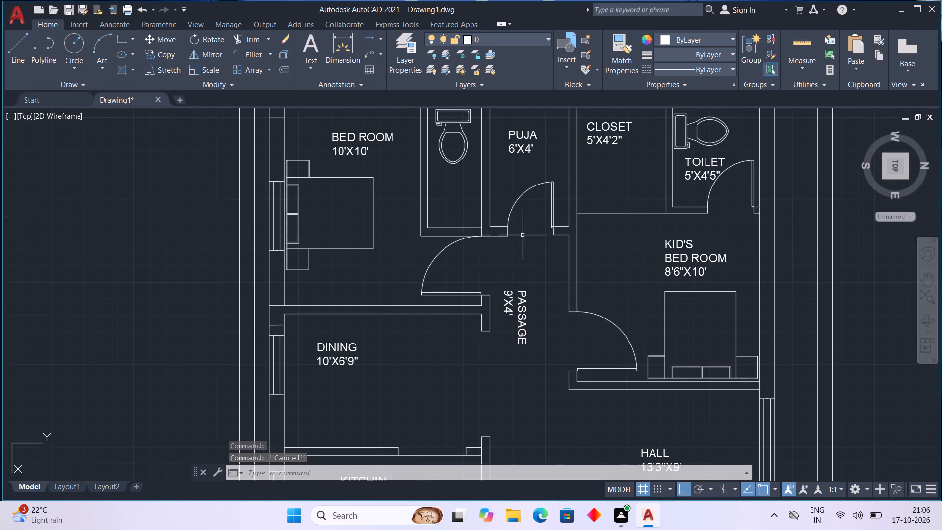
scroll(662, 205, "down", 1)
scroll(655, 207, "up", 1)
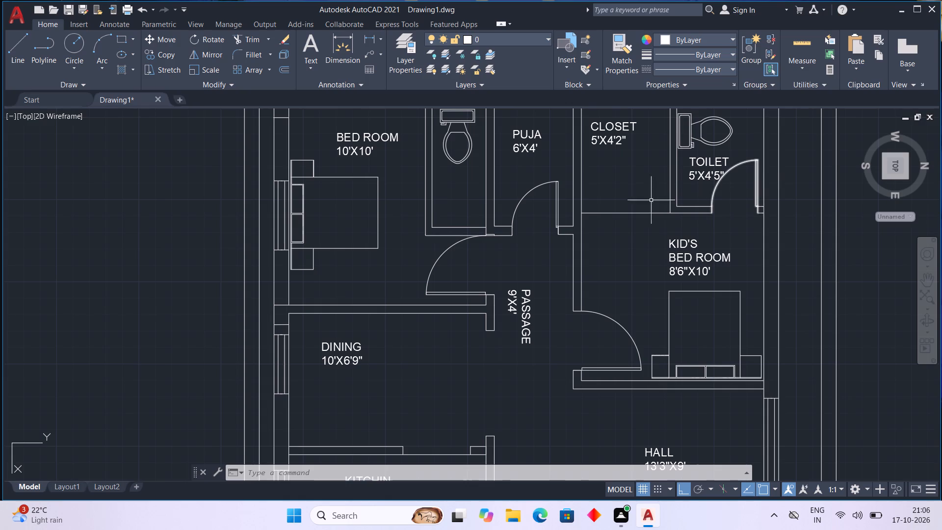
middle_click_drag(534, 206, 496, 271)
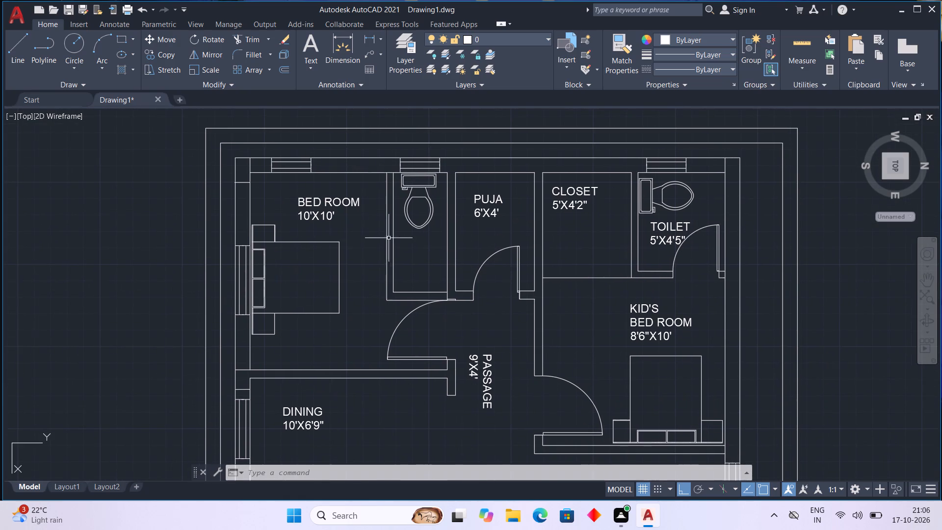
scroll(389, 238, "up", 1)
scroll(457, 233, "down", 1)
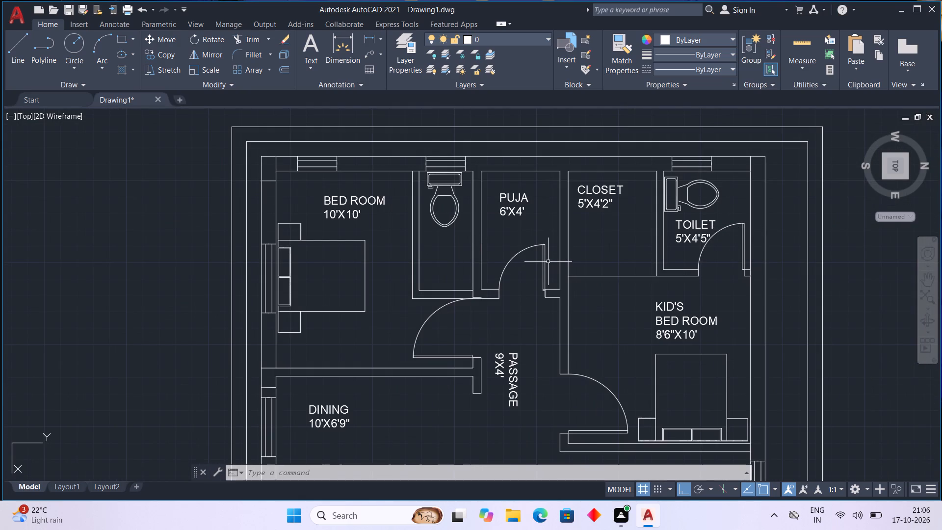
left_click(335, 41)
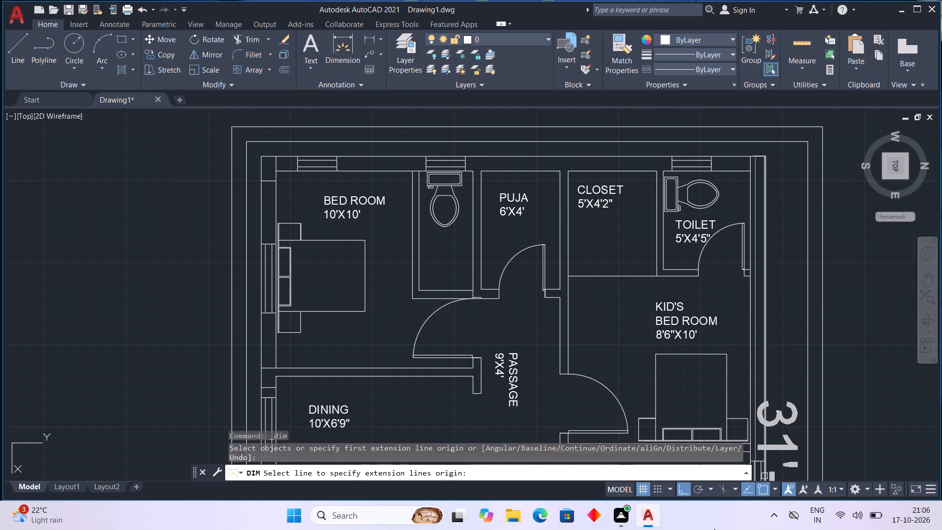
left_click(695, 489)
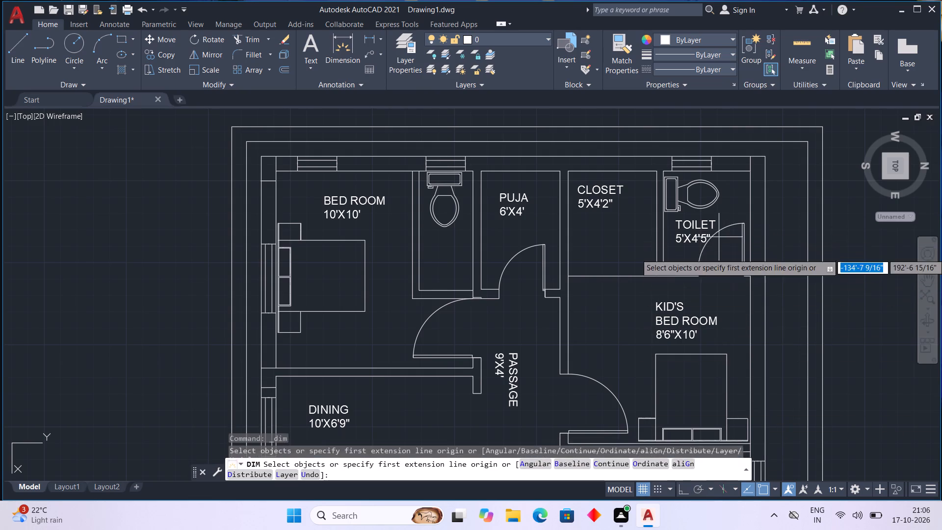
left_click(801, 35)
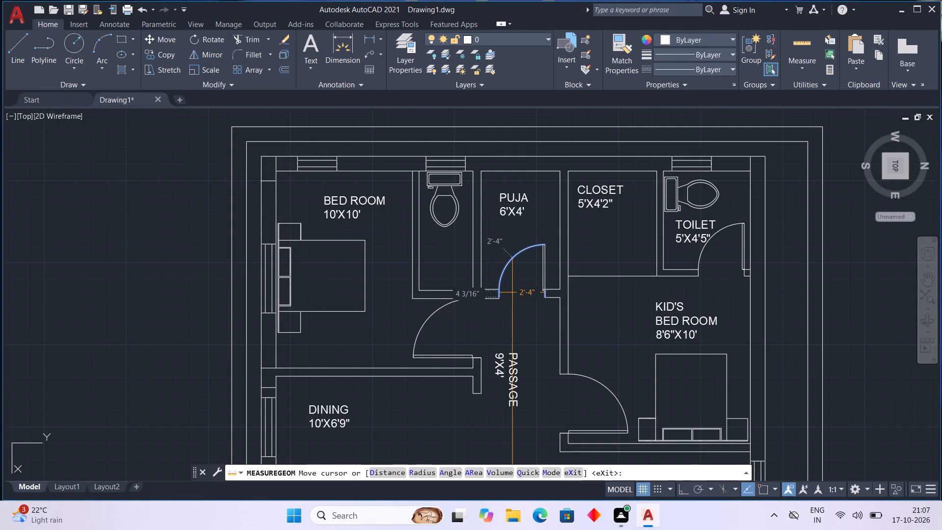
key("Escape")
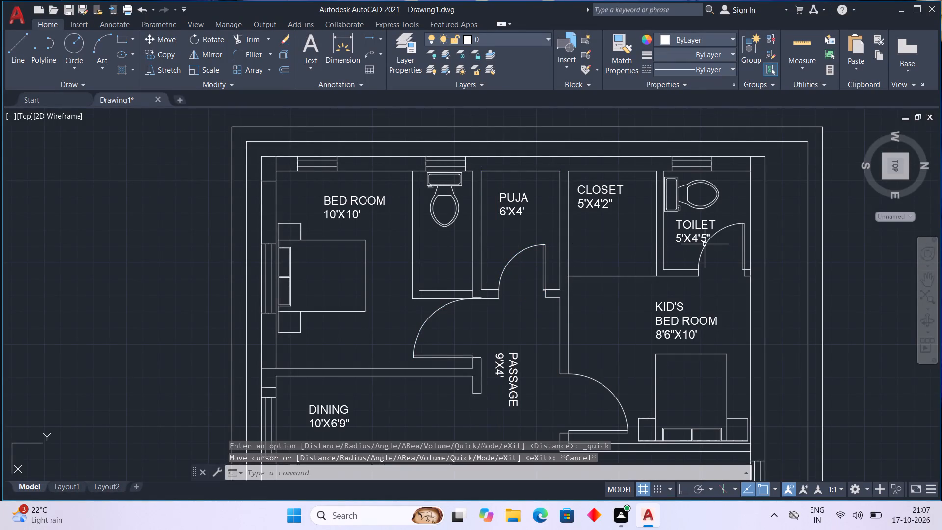
Copy the PUJA door about 6'-3 1/2" across to the new toilet enclosure's inner corner on the BED ROOM side.
left_click(542, 267)
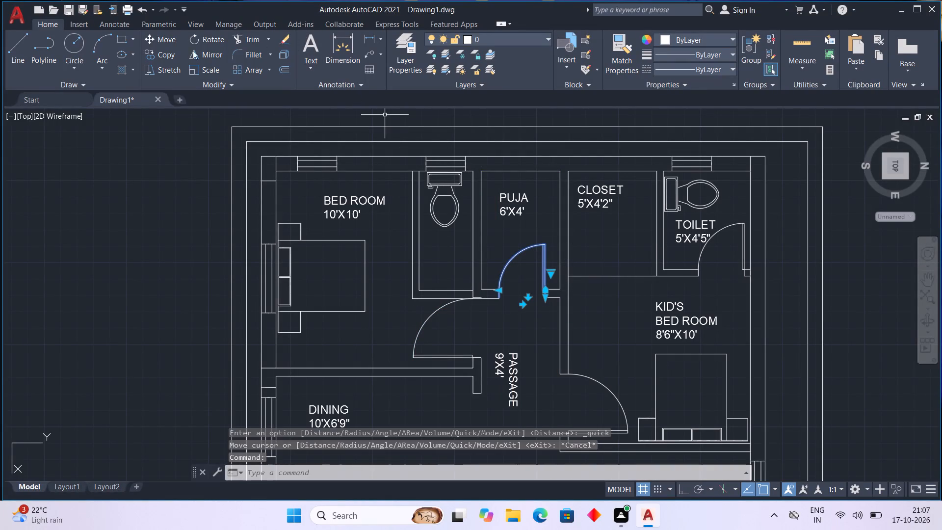
left_click(170, 54)
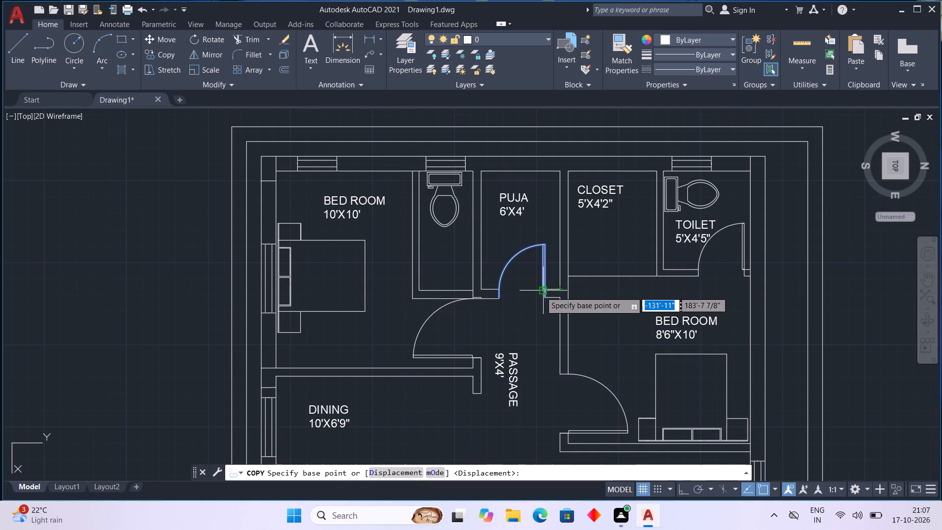
left_click(541, 292)
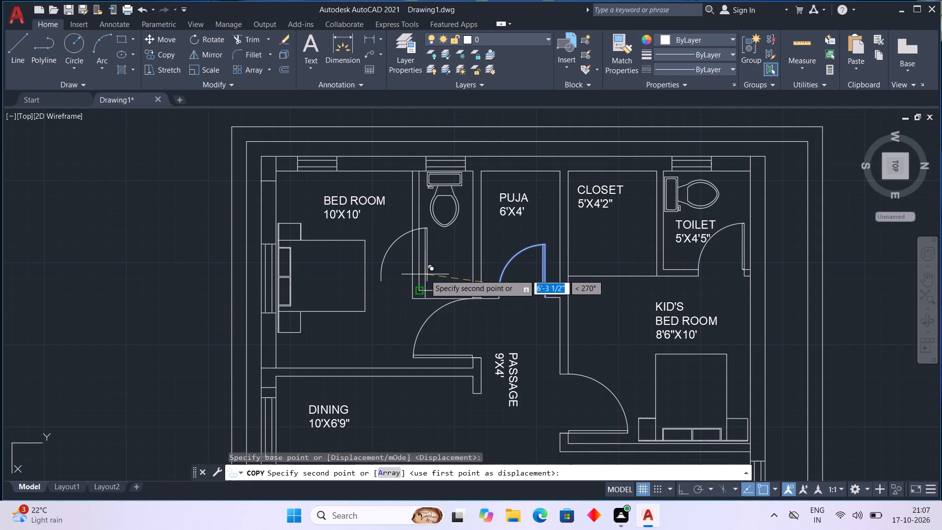
left_click(425, 274)
key("Escape")
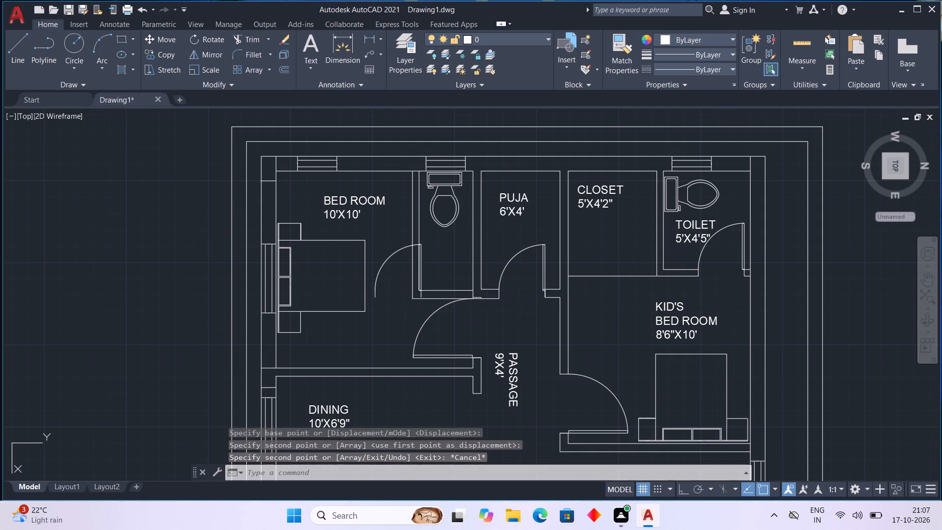
Rotate the copied door a quarter turn clockwise about its hinge so its leaf runs along the enclosure's end wall.
left_click(418, 276)
left_click(198, 38)
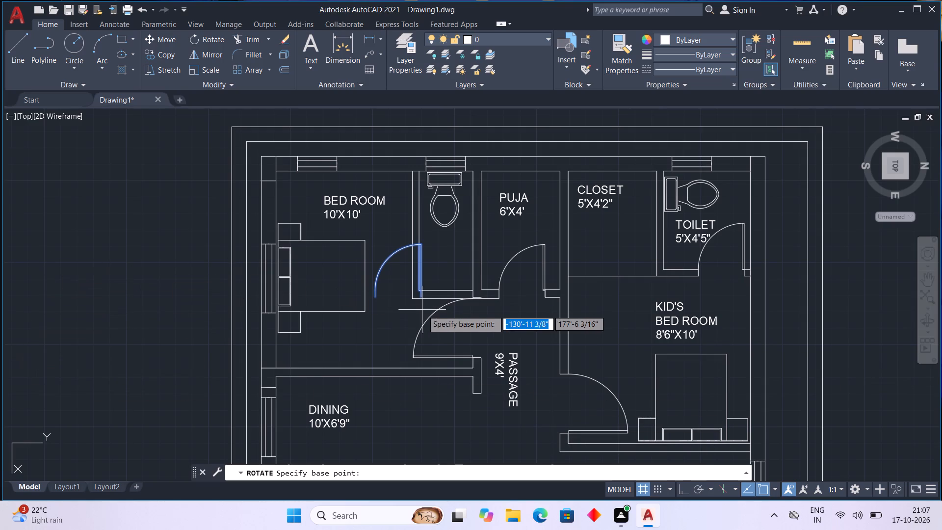
left_click(420, 295)
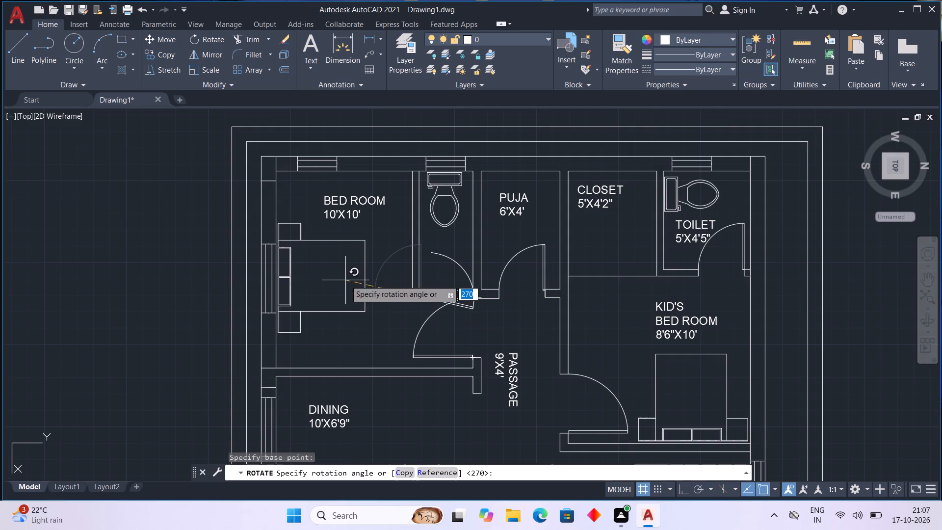
left_click(351, 296)
key("Escape")
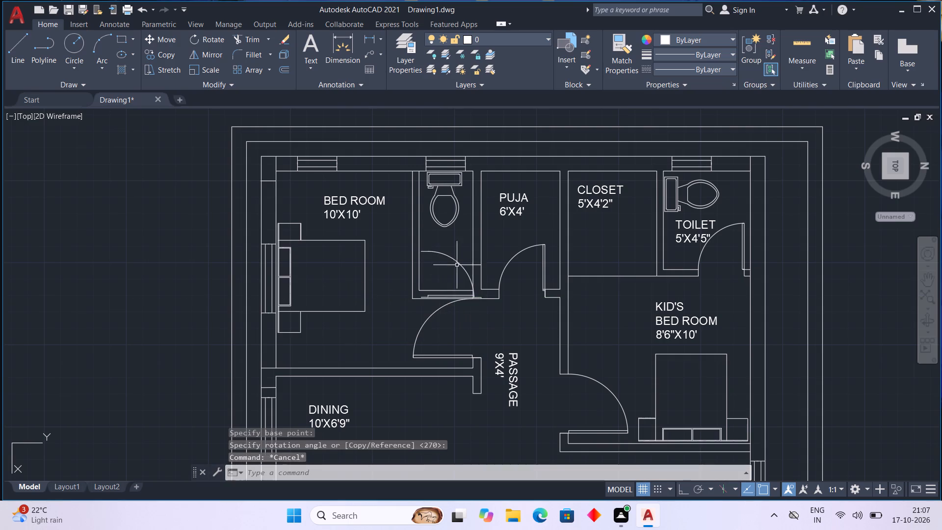
Scale the rotated door down slightly so it fits inside the narrow toilet enclosure.
left_click(458, 261)
type("SC")
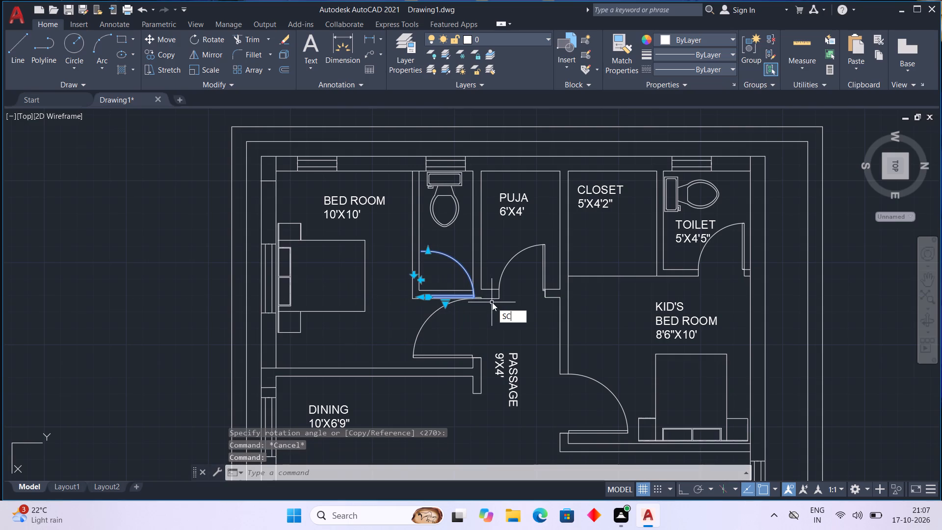
left_click(528, 325)
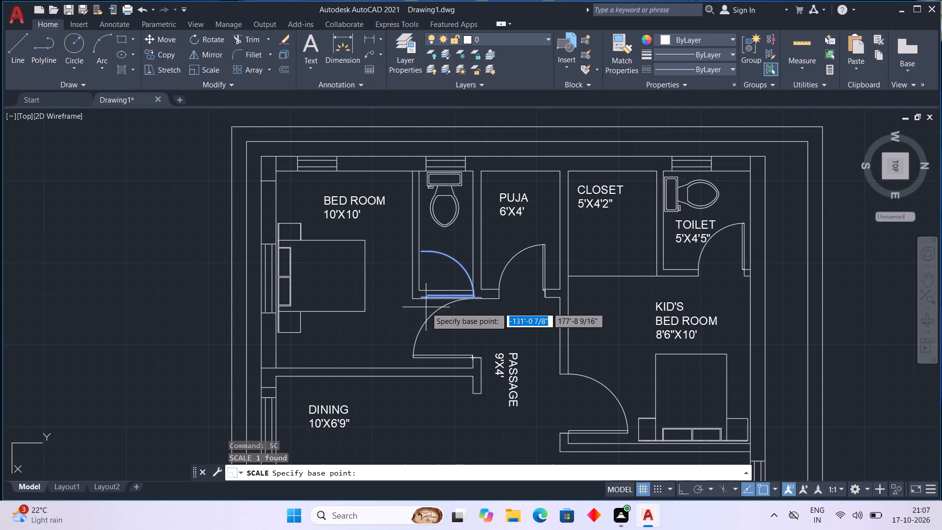
double_click(424, 253)
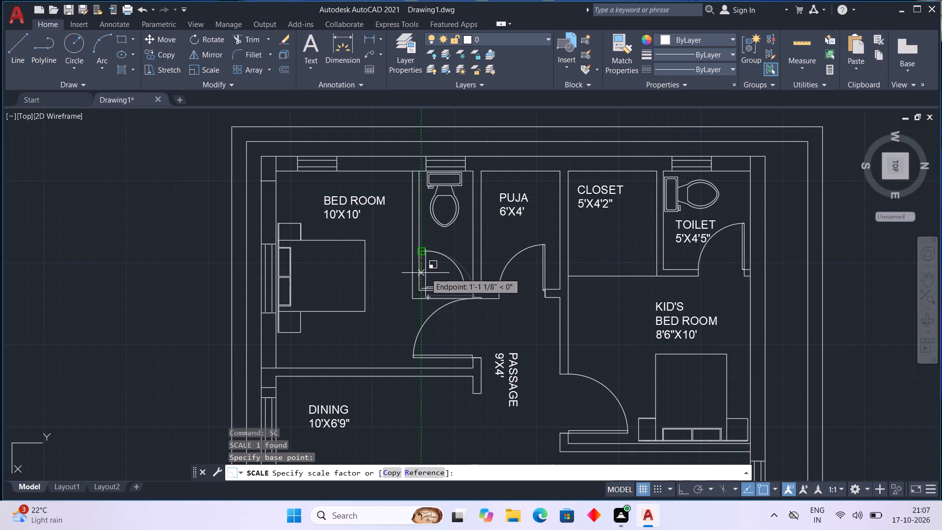
double_click(425, 273)
Nudge the scaled toilet door into the enclosure's BED ROOM-side wall, aligning its jamb ends with the wall's outer face.
scroll(440, 287, "up", 2)
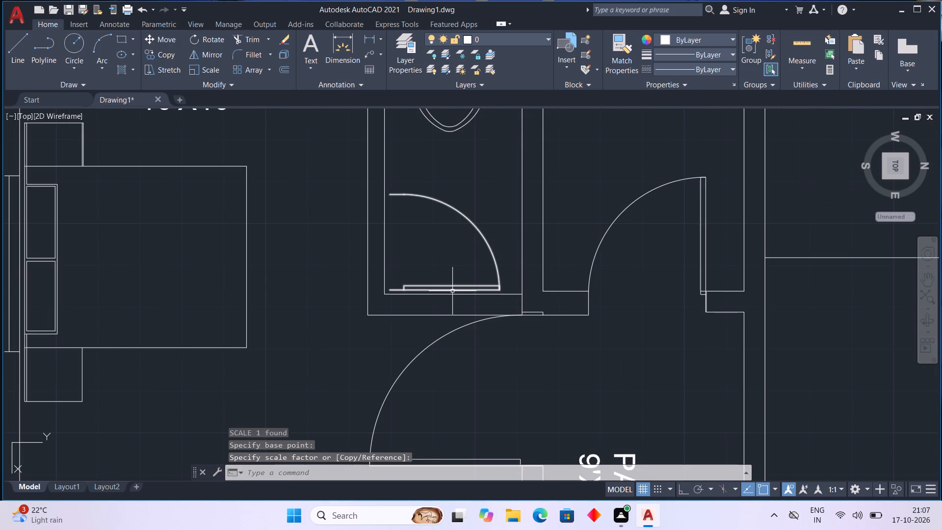
left_click(453, 291)
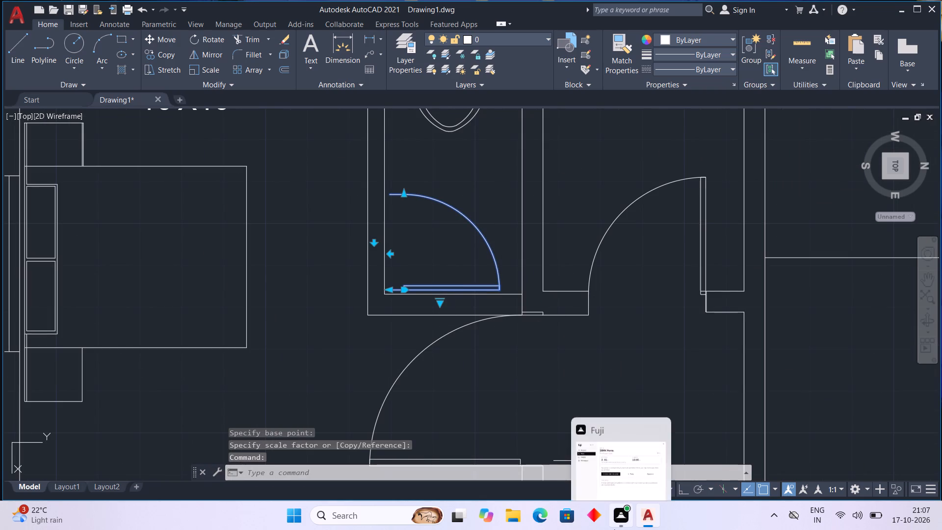
key("ctrl+Left")
key("ctrl+Left")
key("ctrl+Left")
key("ctrl+Left")
key("ctrl+Left")
key("ctrl+Left")
key("ctrl+Left")
key("ctrl+Left")
key("ctrl+Left")
key("ctrl+Left")
key("ctrl+Left")
key("ctrl+Left")
key("ctrl+Left")
key("ctrl+Left")
key("ctrl+Left")
key("ctrl+Left")
key("ctrl+Left")
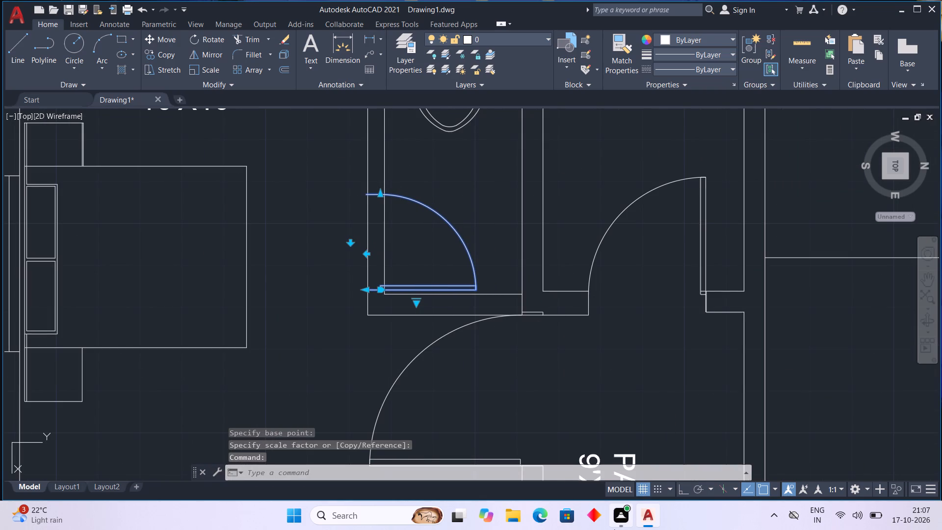
key("ctrl+Left")
key("ctrl+Up")
key("ctrl+Up")
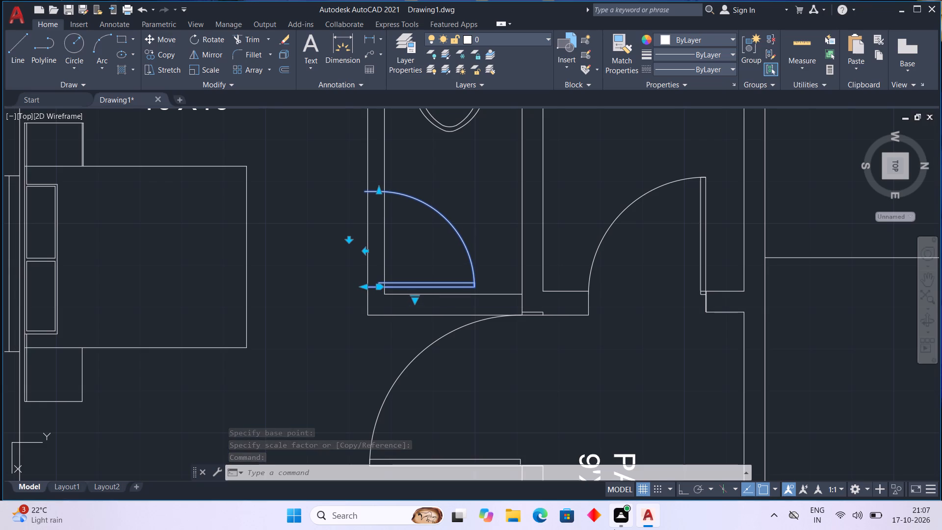
key("ctrl+Right")
key("ctrl+Right")
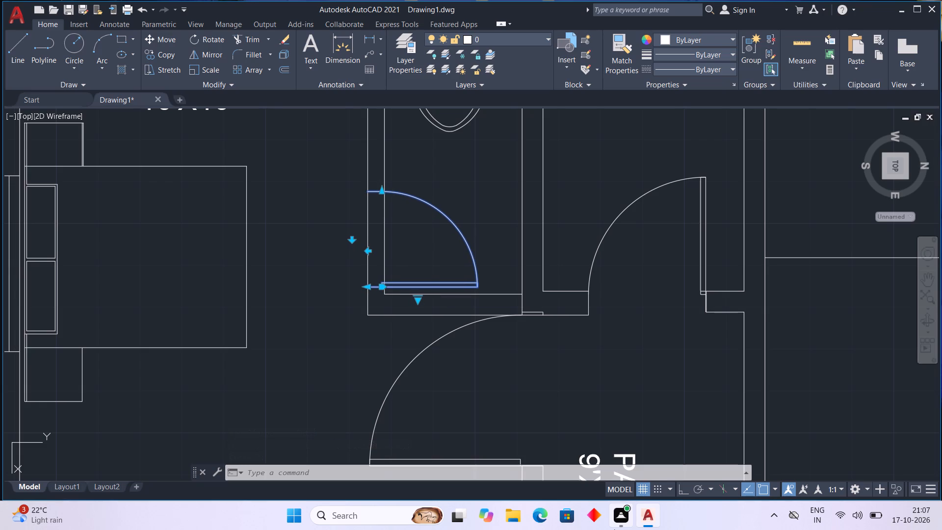
key("Escape")
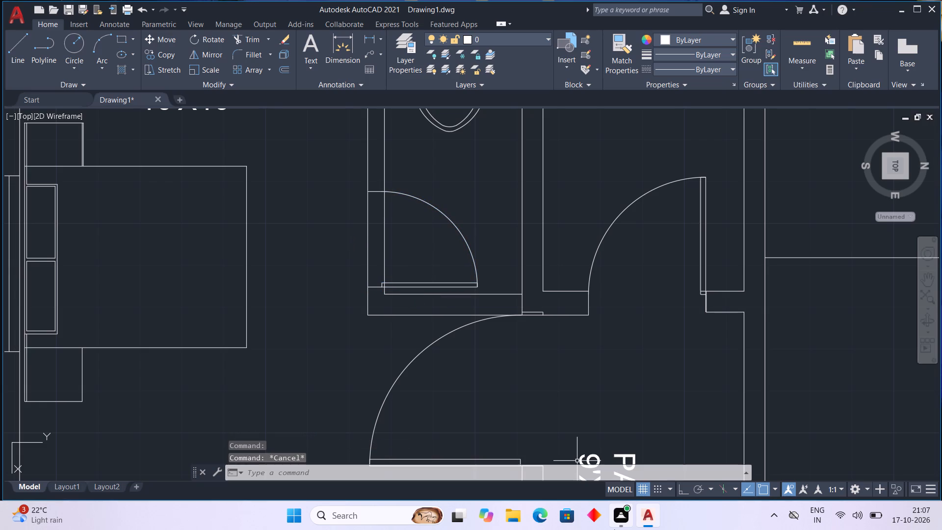
Trim both lines of the toilet enclosure's BED ROOM-side wall between the door jambs to open the doorway.
scroll(613, 526, "up", 2)
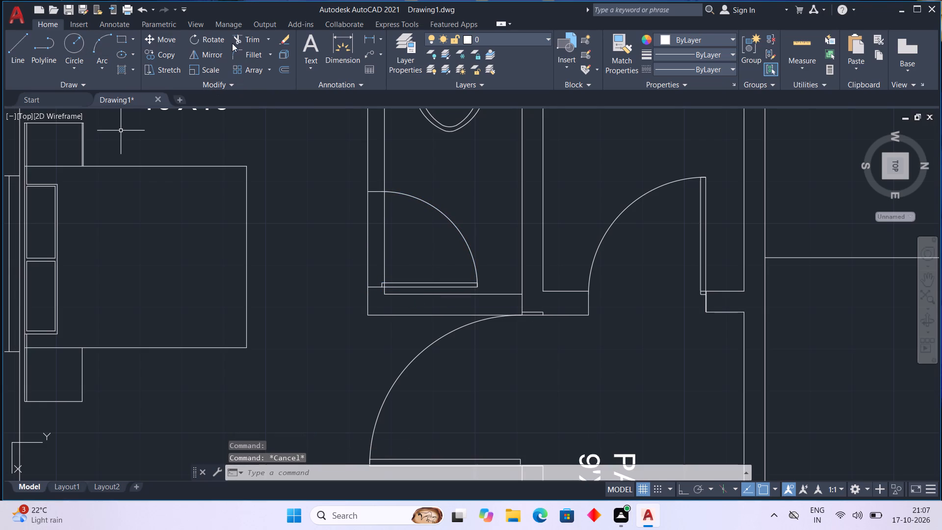
left_click(231, 41)
left_click_drag(408, 218, 401, 225)
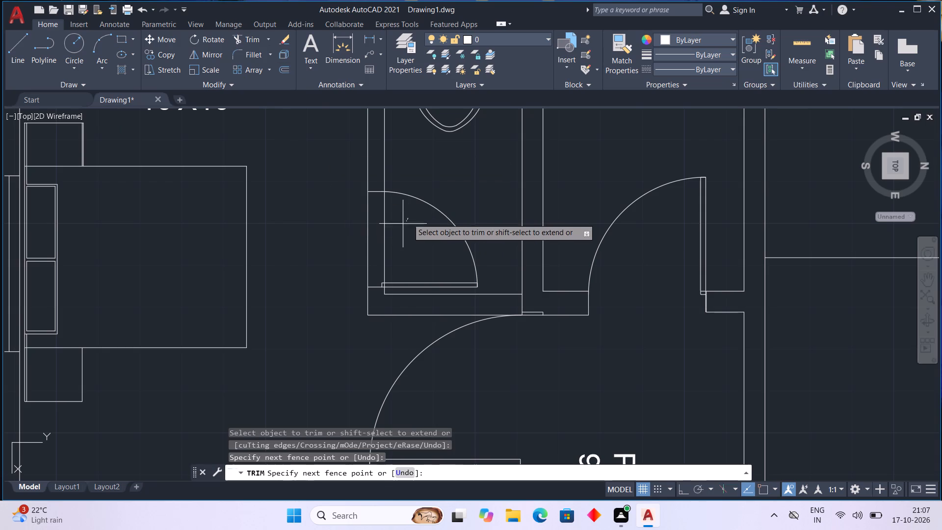
left_click_drag(401, 225, 355, 239)
key("Escape")
scroll(348, 244, "down", 2)
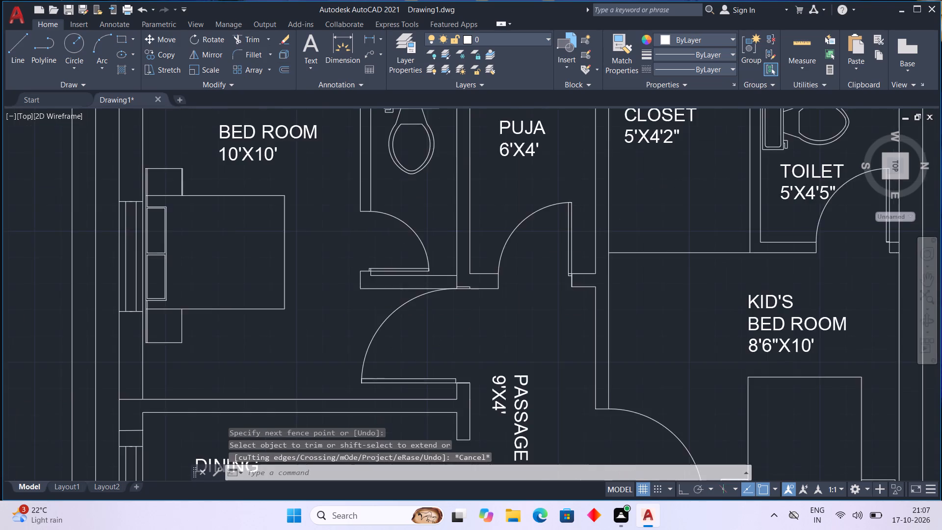
Copy the tree at the compound corner below STAIR four times in a row along the front boundary, about 3' apart.
scroll(347, 244, "down", 2)
middle_click_drag(570, 335, 638, 159)
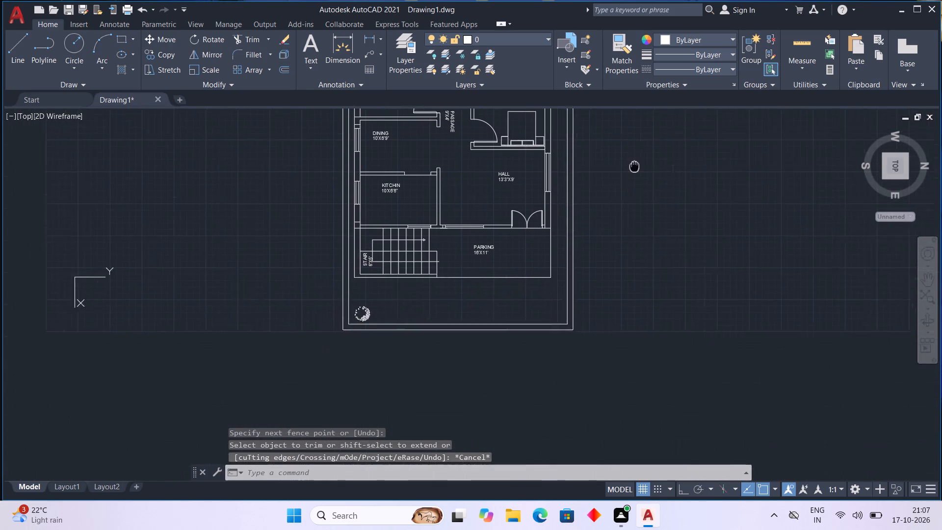
middle_click_drag(638, 159, 661, 273)
key("Escape")
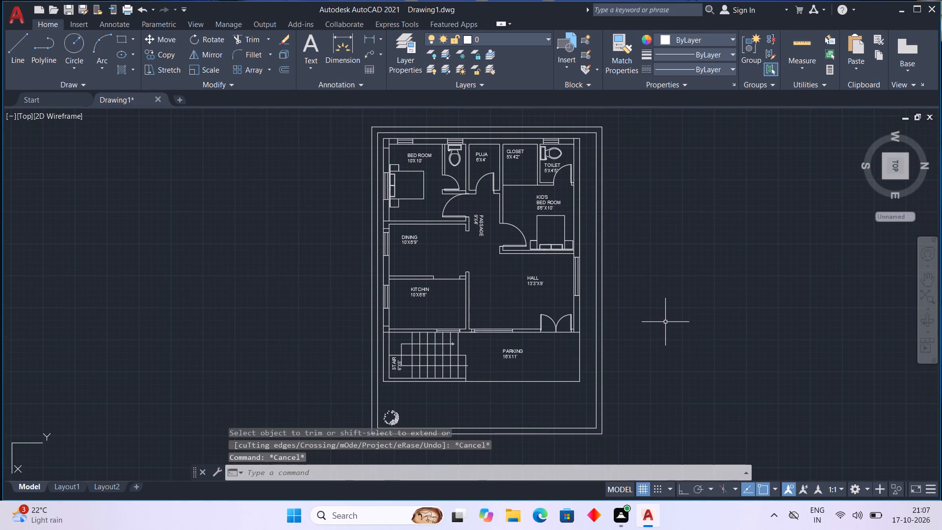
scroll(665, 322, "down", 1)
scroll(665, 322, "up", 1)
middle_click_drag(663, 338, 643, 259)
left_click(378, 344)
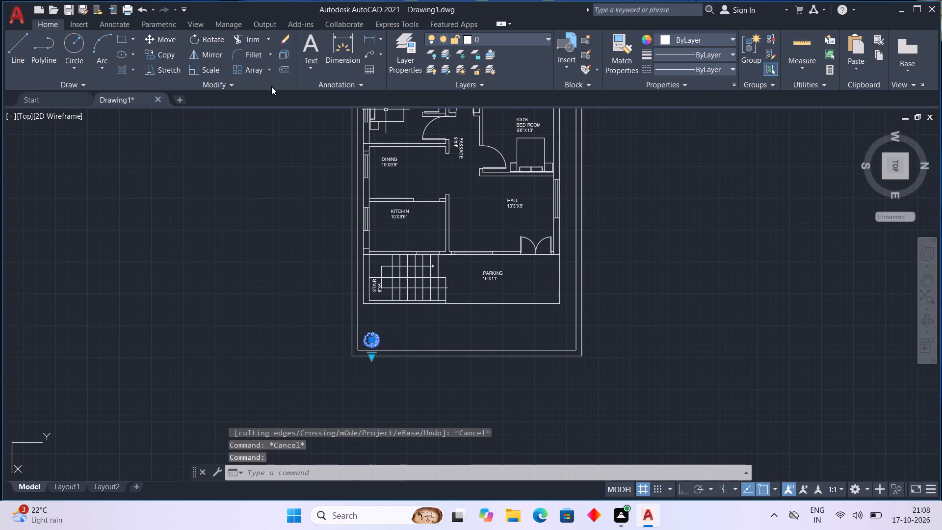
left_click(145, 57)
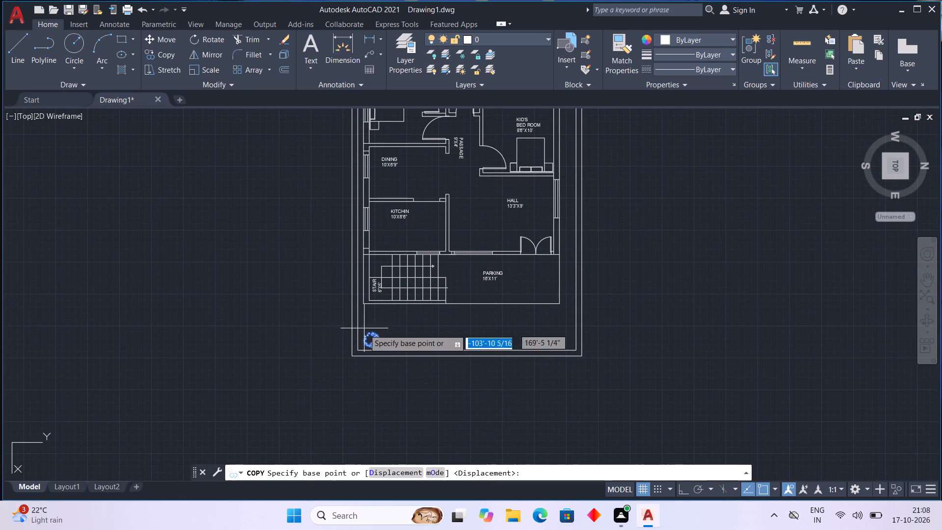
left_click(373, 344)
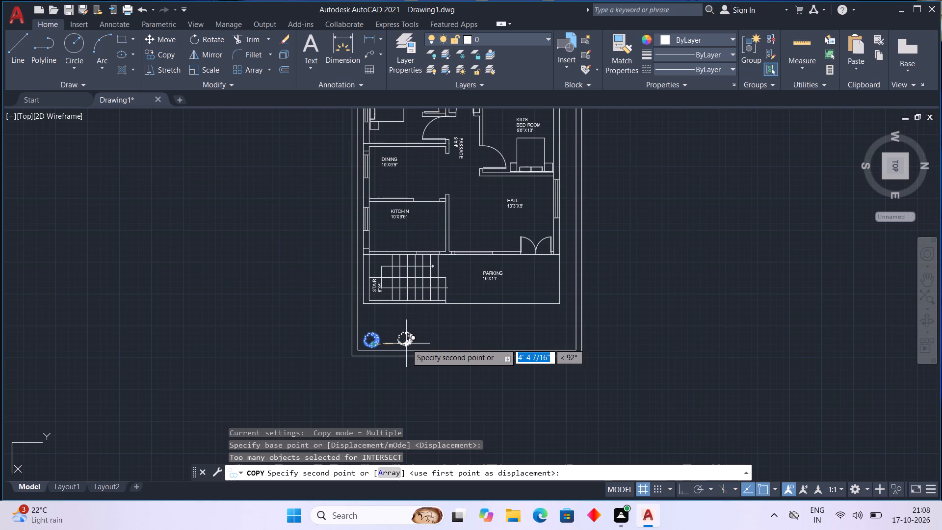
scroll(398, 346, "up", 2)
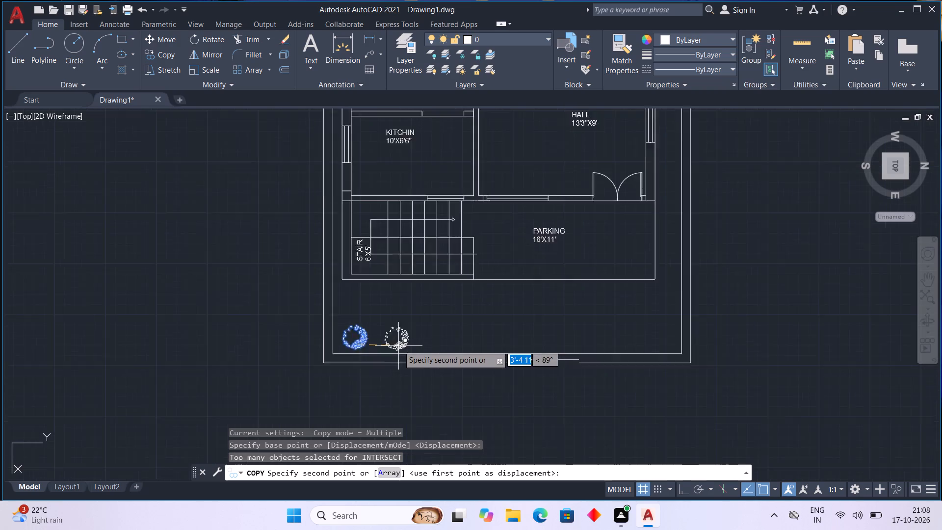
double_click(398, 346)
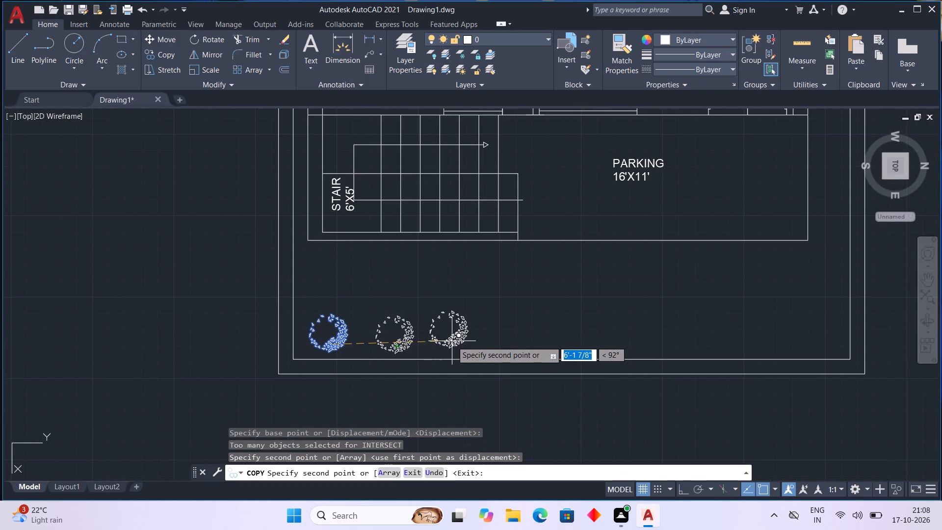
double_click(455, 345)
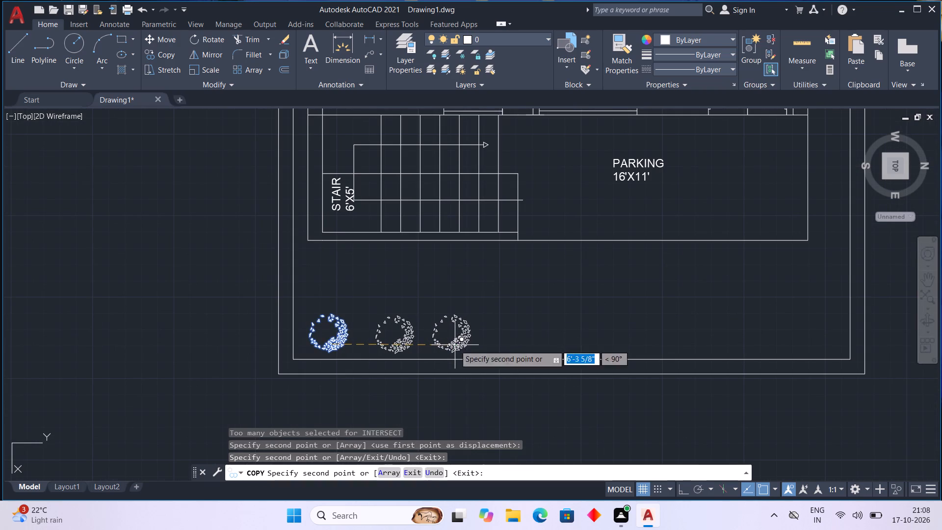
double_click(514, 344)
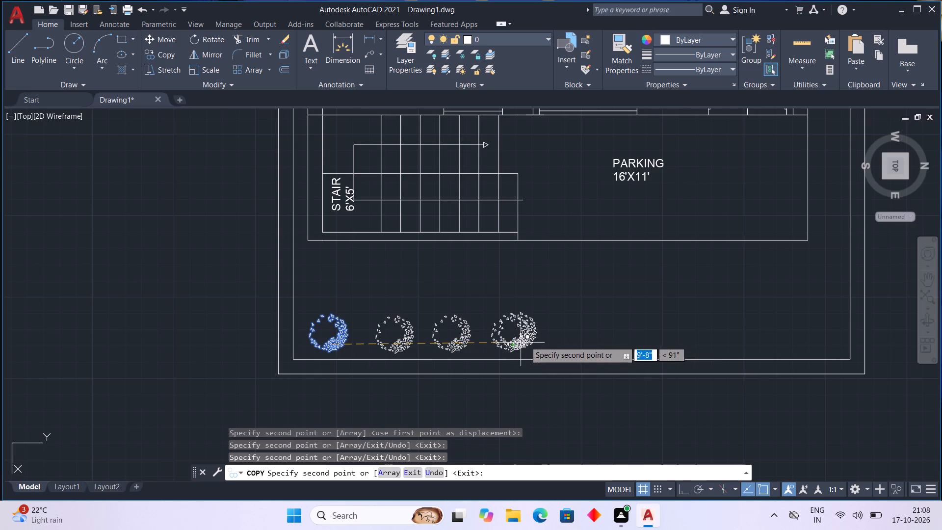
double_click(575, 341)
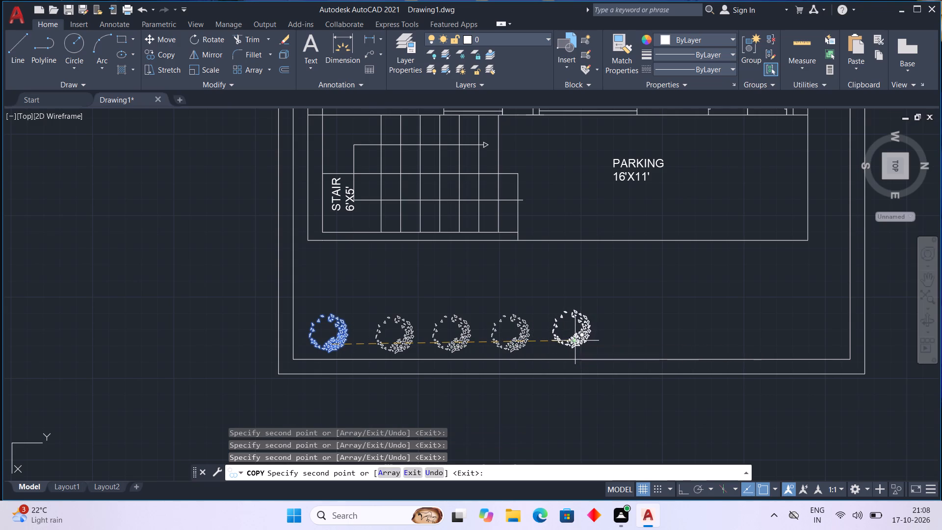
key("Escape")
scroll(677, 324, "down", 1)
middle_click_drag(674, 327, 529, 324)
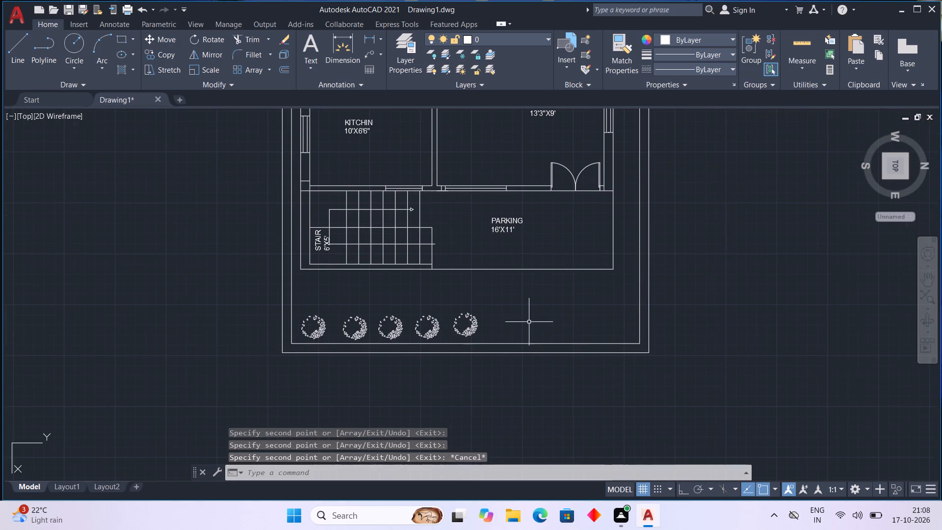
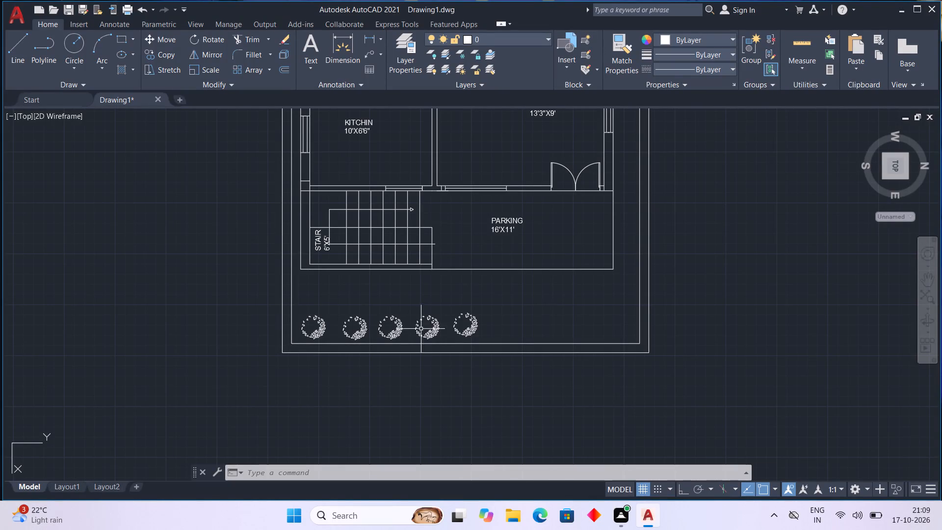
Nudge the DINING 10'X6'9" label down and to the right, closer to the middle of the dining room.
scroll(554, 293, "down", 1)
middle_click(554, 294)
middle_click_drag(554, 310, 523, 435)
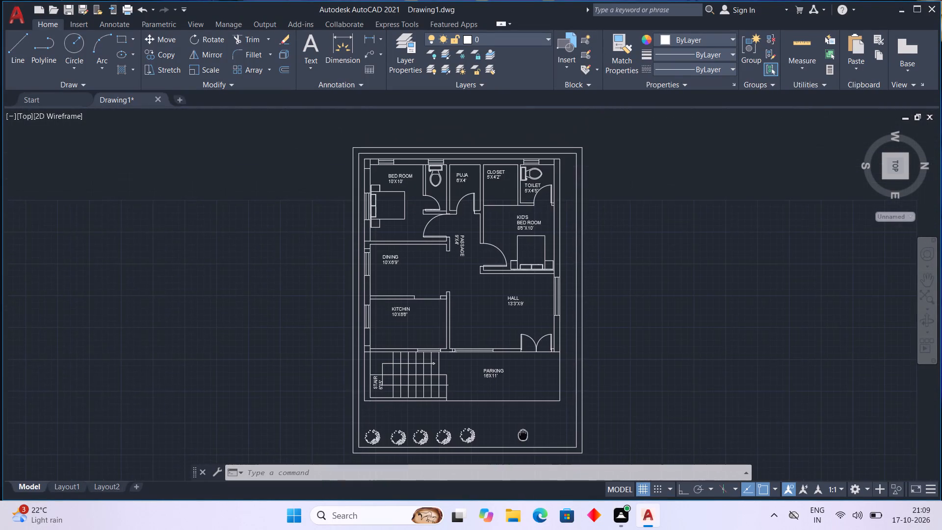
middle_click_drag(523, 435, 518, 410)
middle_click(520, 409)
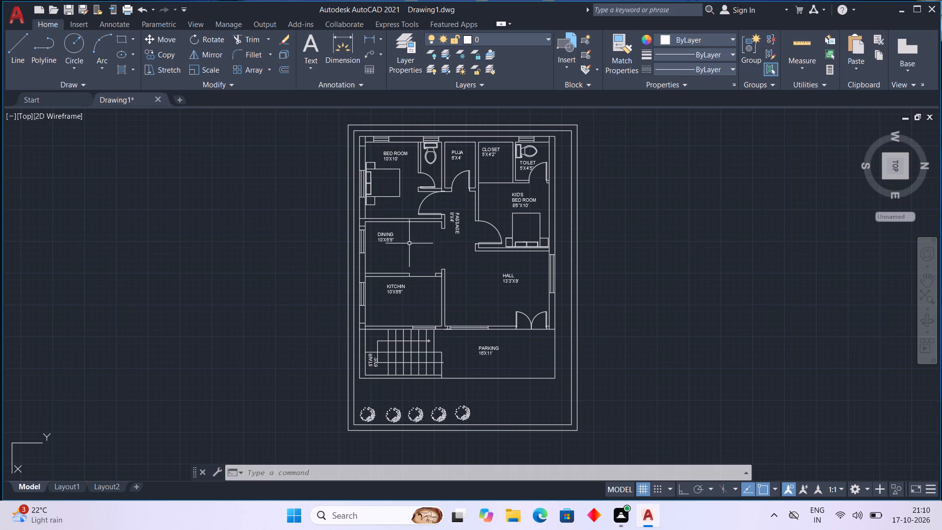
left_click(386, 238)
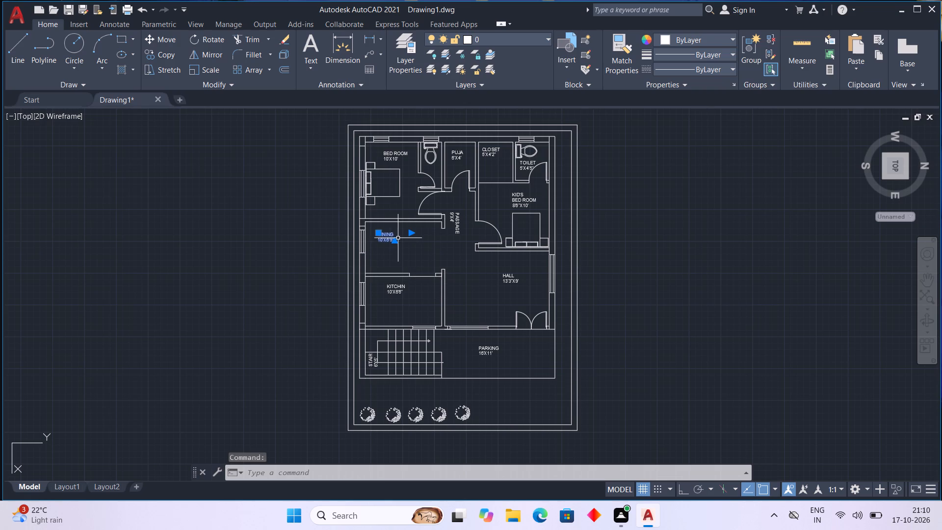
key("ctrl+Down")
key("ctrl+Down")
key("ctrl+Down")
key("ctrl+Down")
key("ctrl+Down")
key("ctrl+Right")
key("ctrl+Right")
key("ctrl+Right")
key("ctrl+Right")
key("ctrl+Right")
key("ctrl+Right")
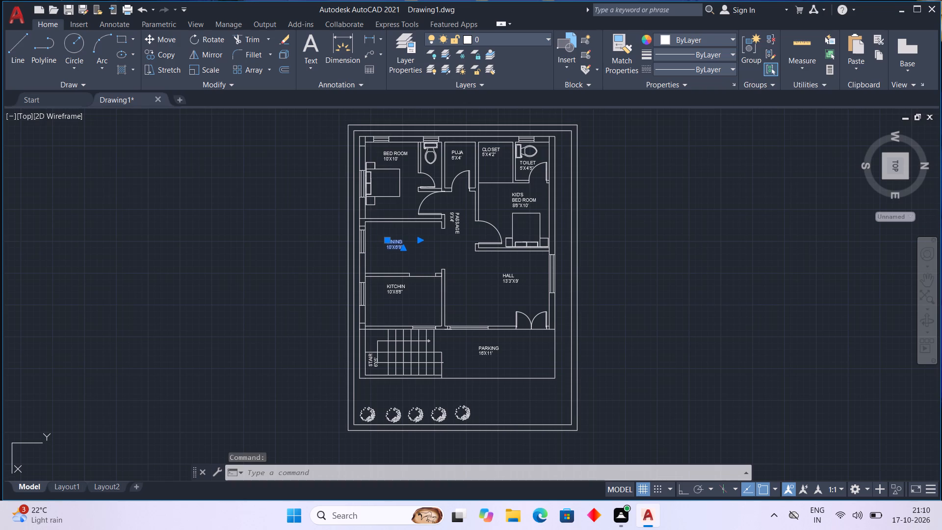
key("ctrl+Right")
key("ctrl+Right")
key("ctrl+Down")
key("ctrl+Down")
key("ctrl+Right")
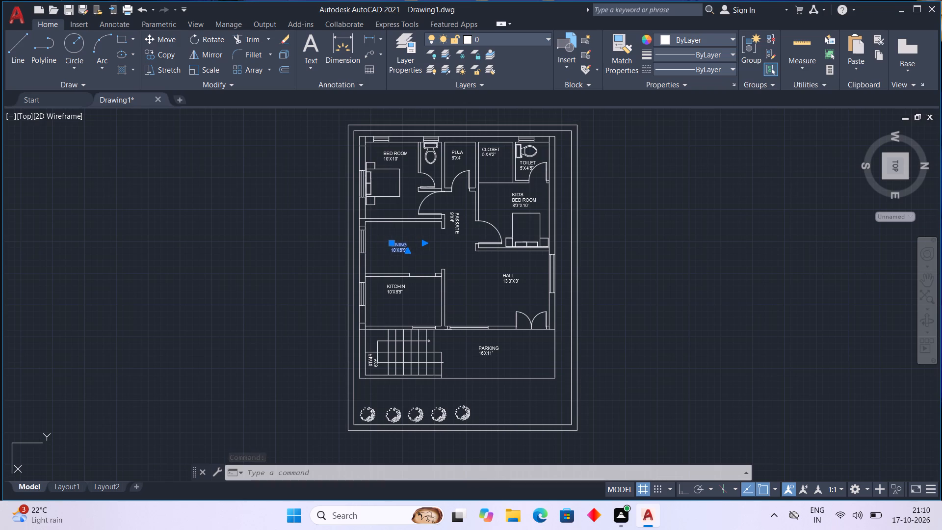
key("Escape")
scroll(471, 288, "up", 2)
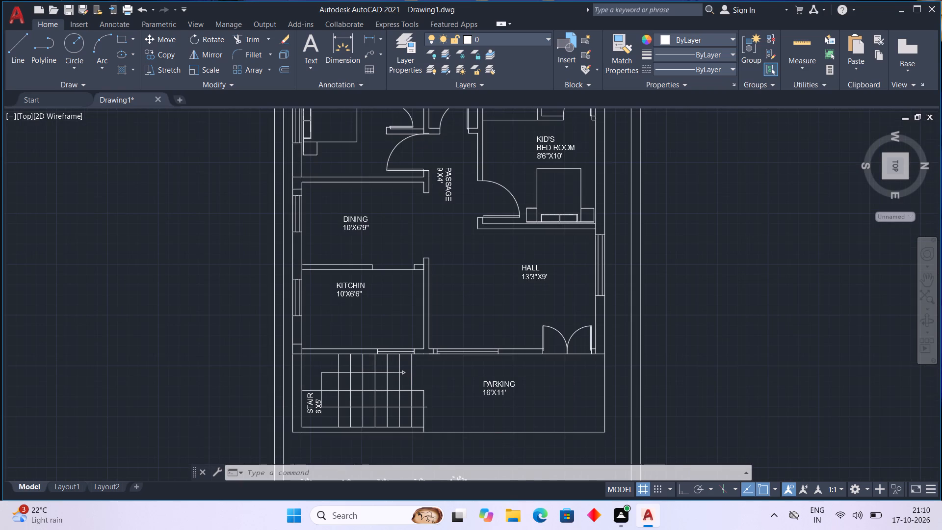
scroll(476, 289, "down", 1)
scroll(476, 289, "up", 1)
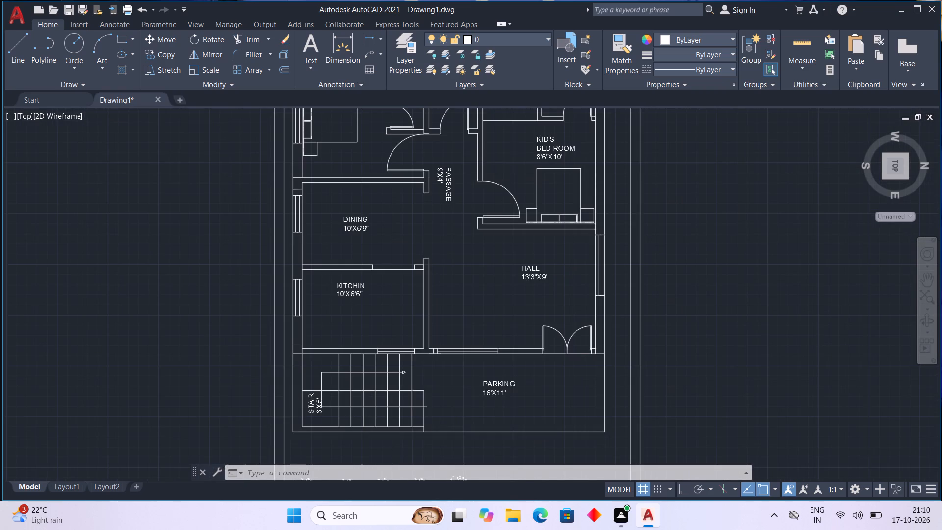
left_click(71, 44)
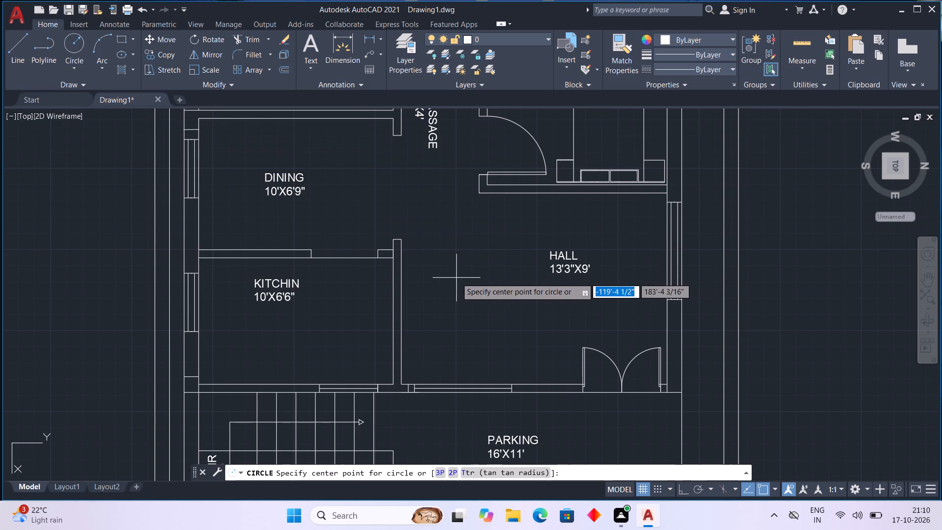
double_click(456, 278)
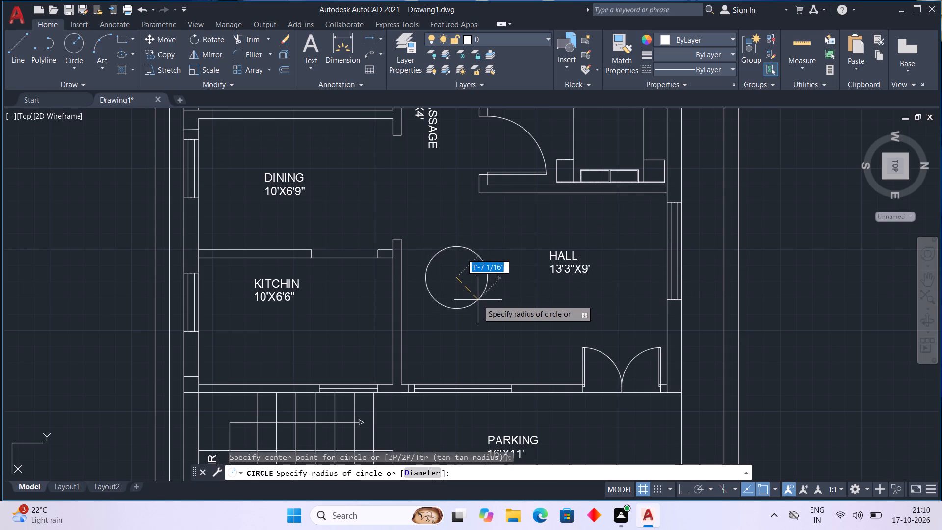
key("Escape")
Draw a circle of about 1' radius in the HALL, between the KITCHIN wall and the HALL label.
left_click(71, 51)
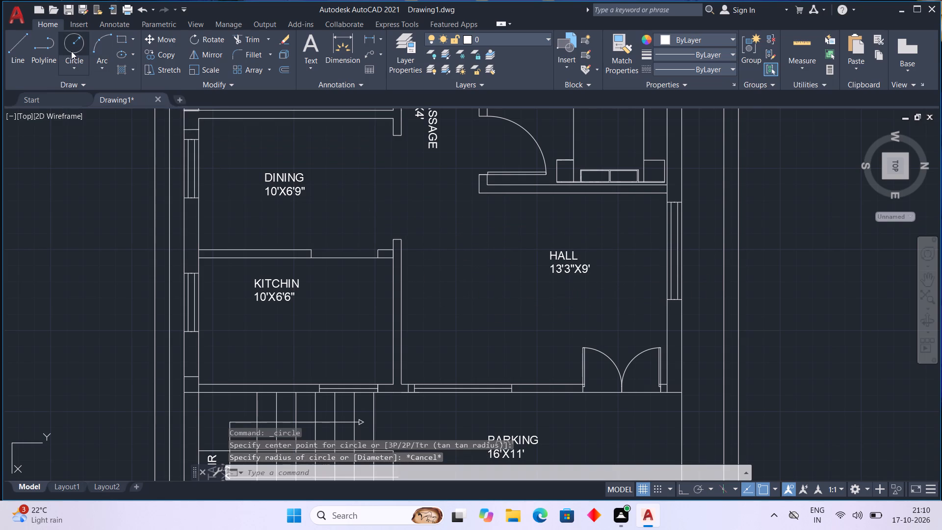
left_click(463, 276)
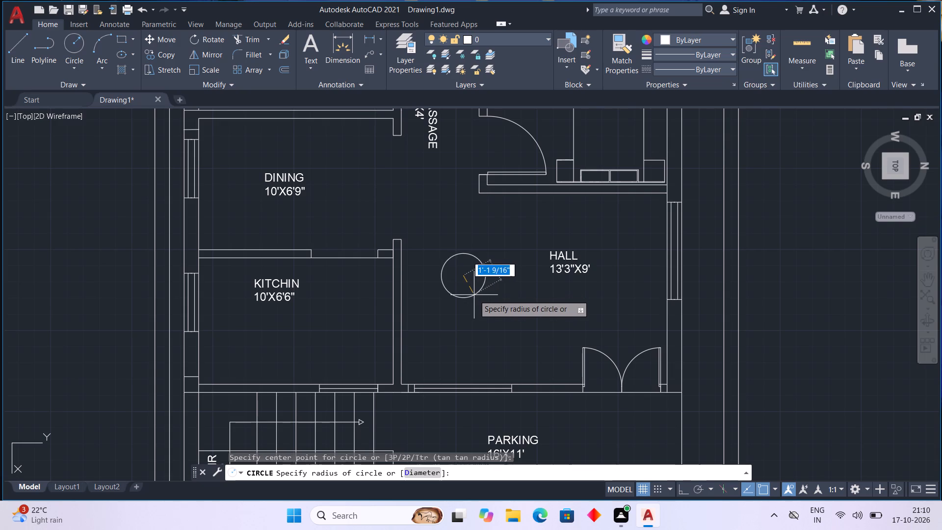
left_click(473, 293)
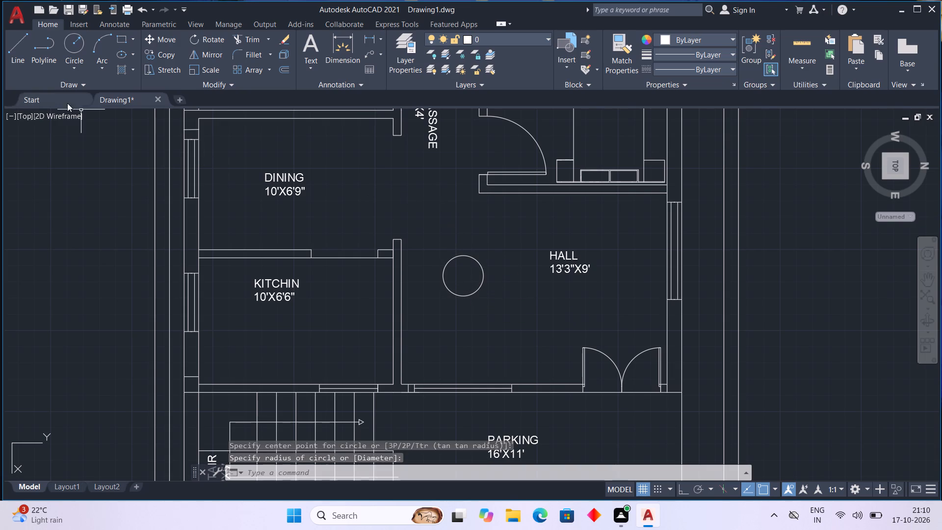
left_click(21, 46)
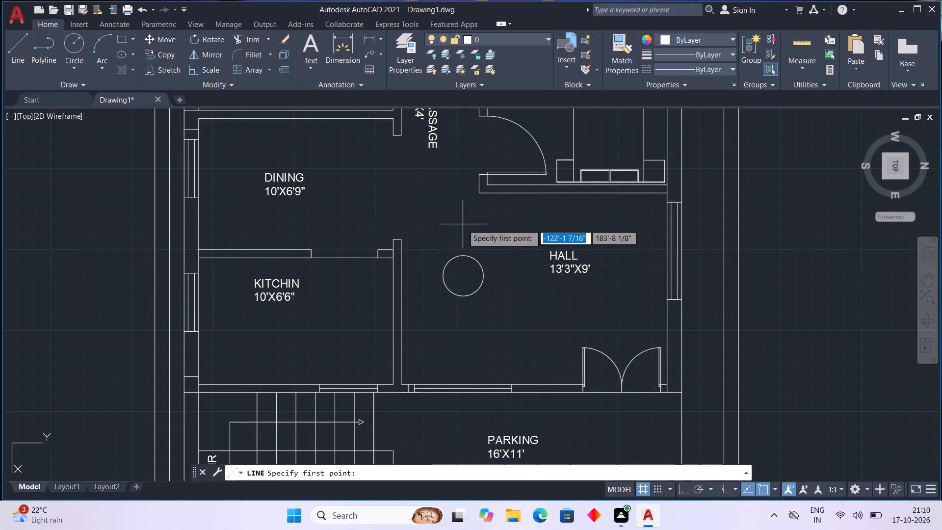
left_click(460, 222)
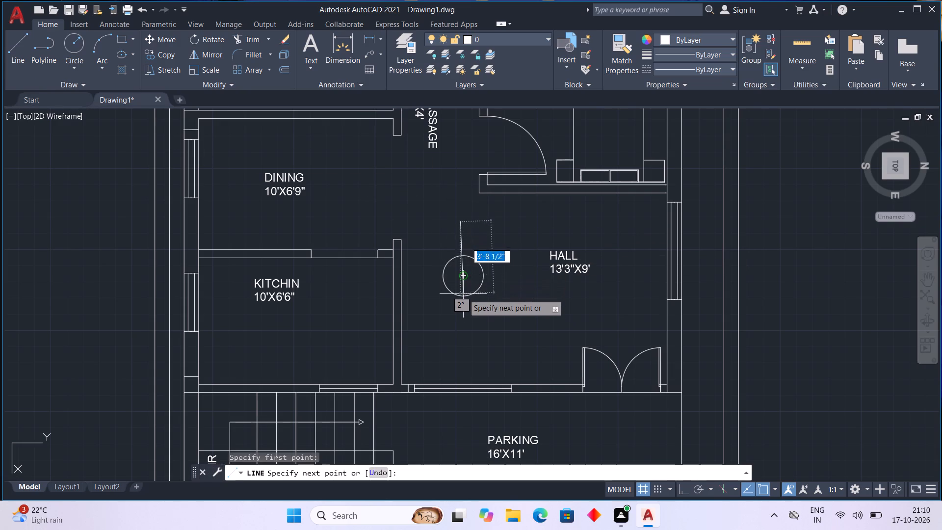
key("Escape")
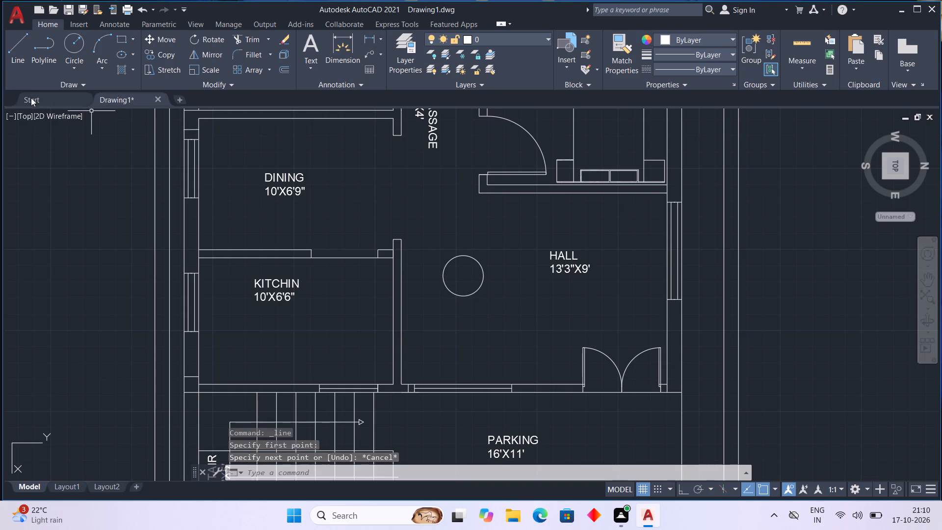
Draw perpendicular lines about 6'6" long crossing at the HALL circle's centre, with the horizontal one reaching the KITCHIN wall.
left_click(15, 52)
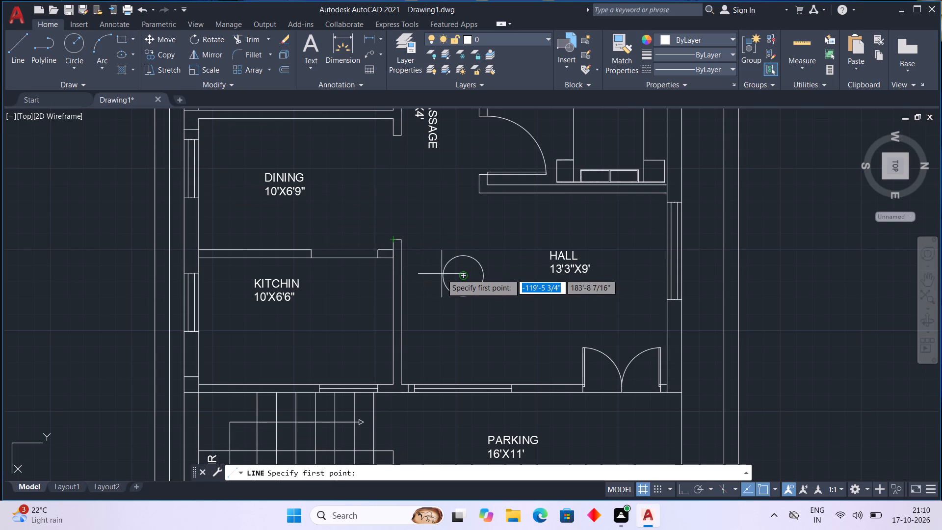
left_click(462, 274)
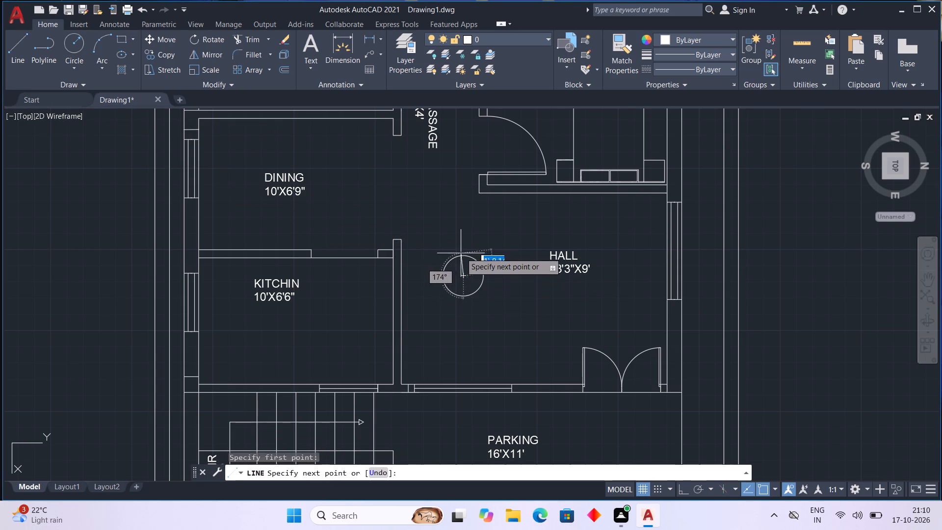
left_click(463, 214)
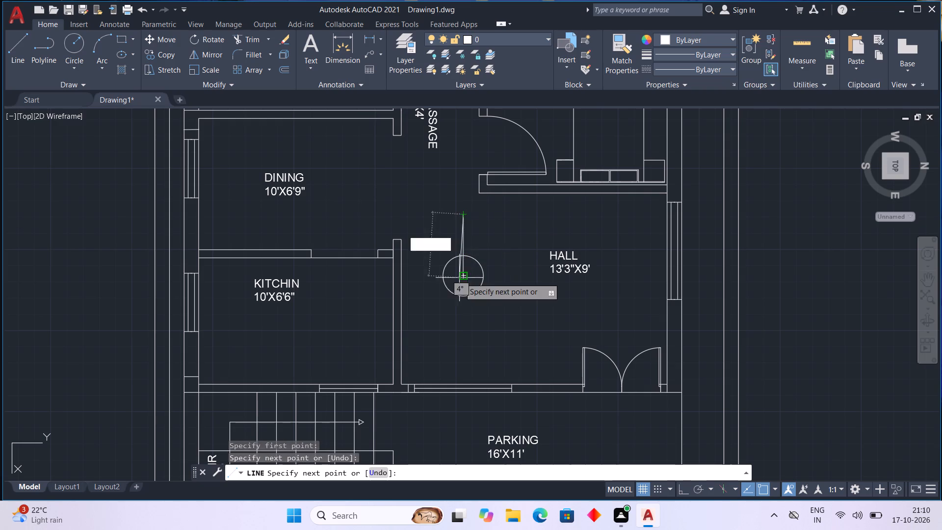
double_click(463, 342)
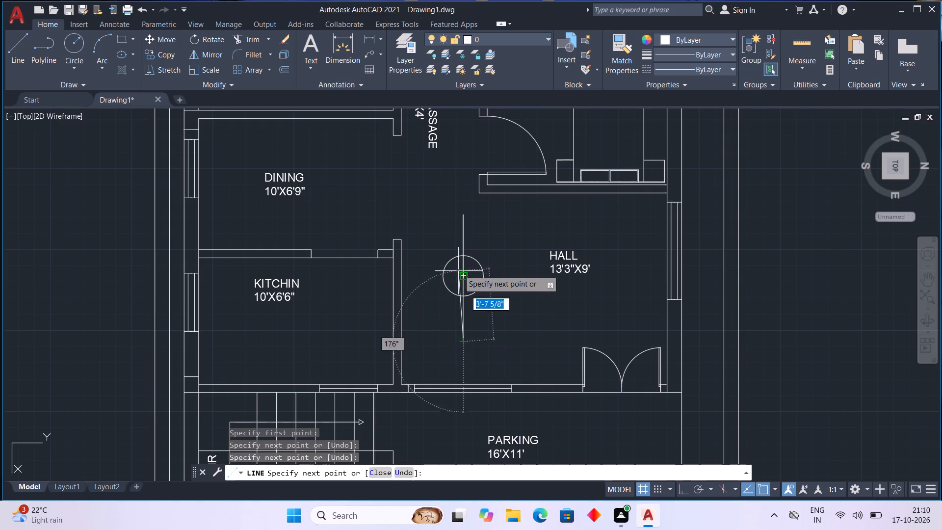
double_click(460, 273)
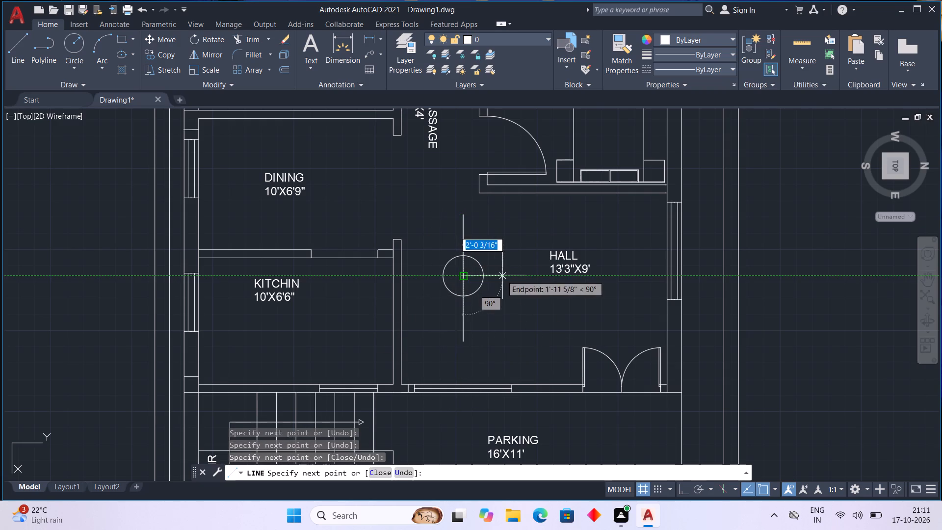
double_click(528, 274)
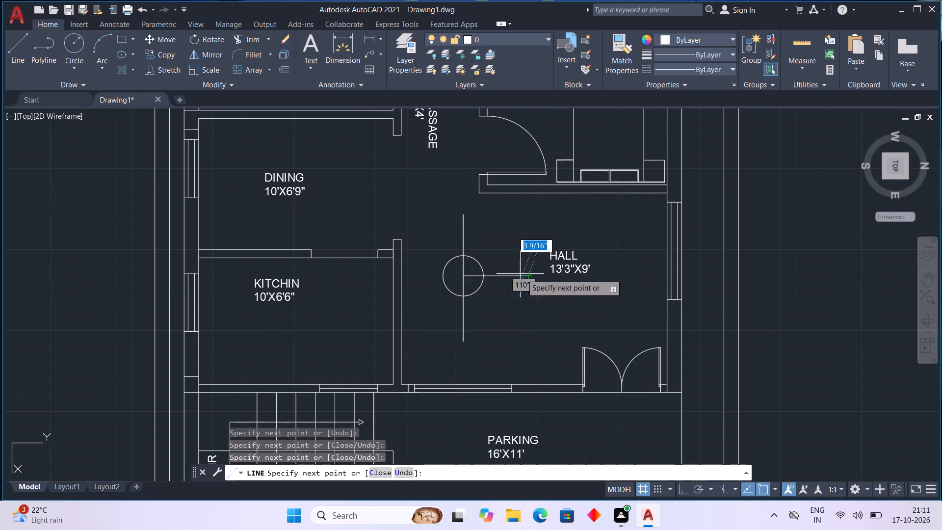
double_click(407, 279)
key("Escape")
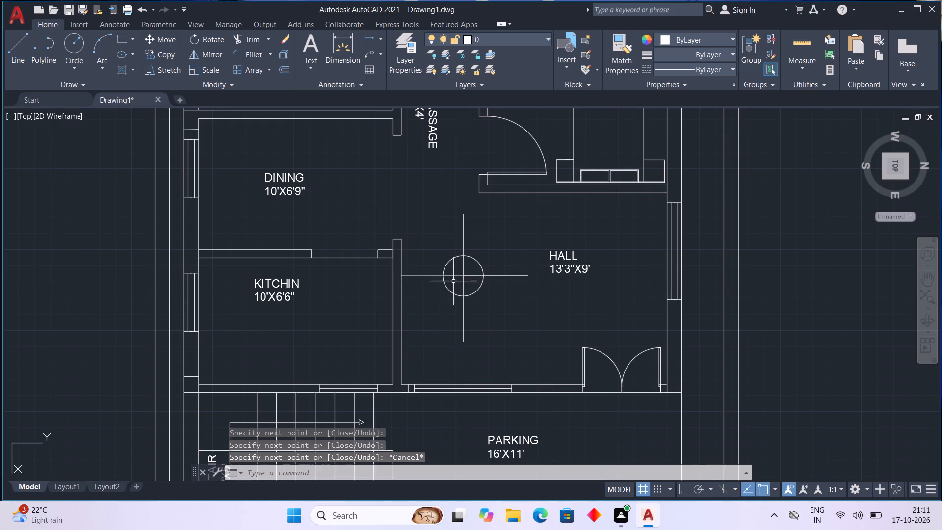
Draw three diagonal lines from the HALL circle's centre past its rim, toward the upper right, upper left and lower left.
scroll(462, 271, "up", 1)
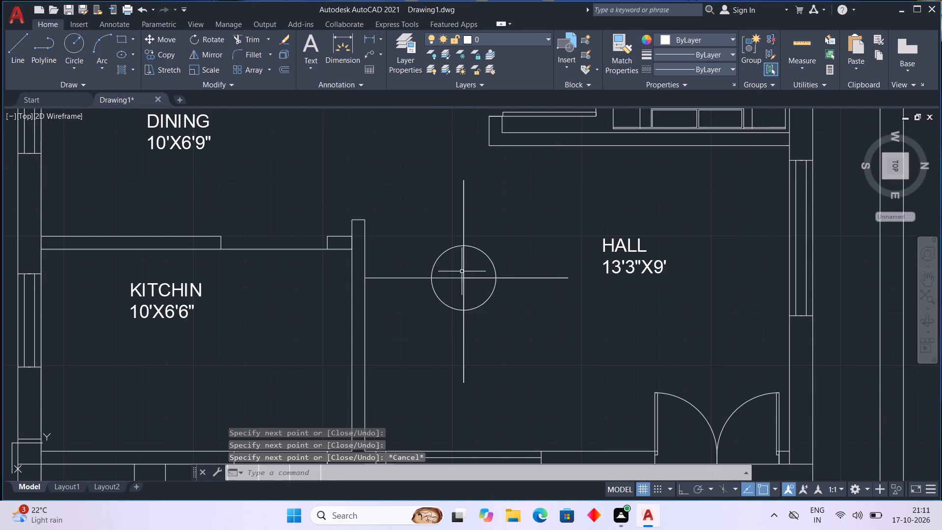
key("space")
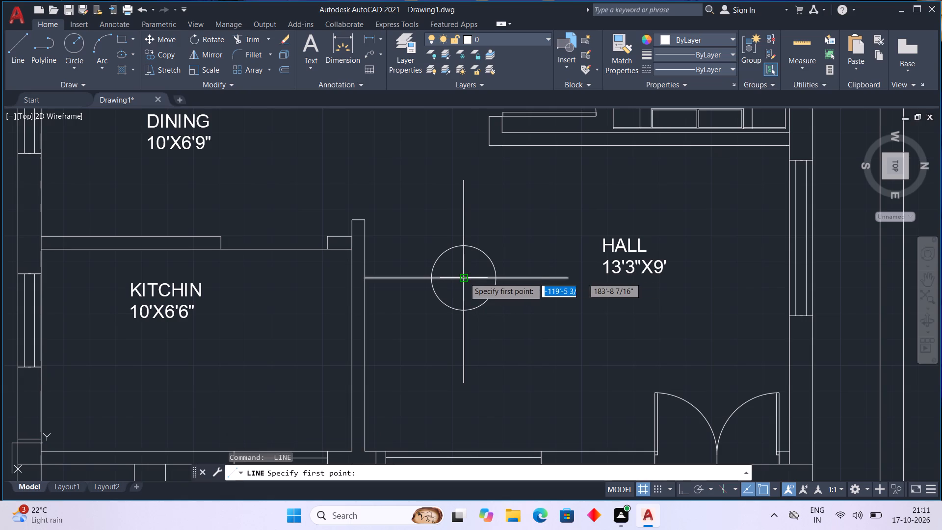
double_click(464, 277)
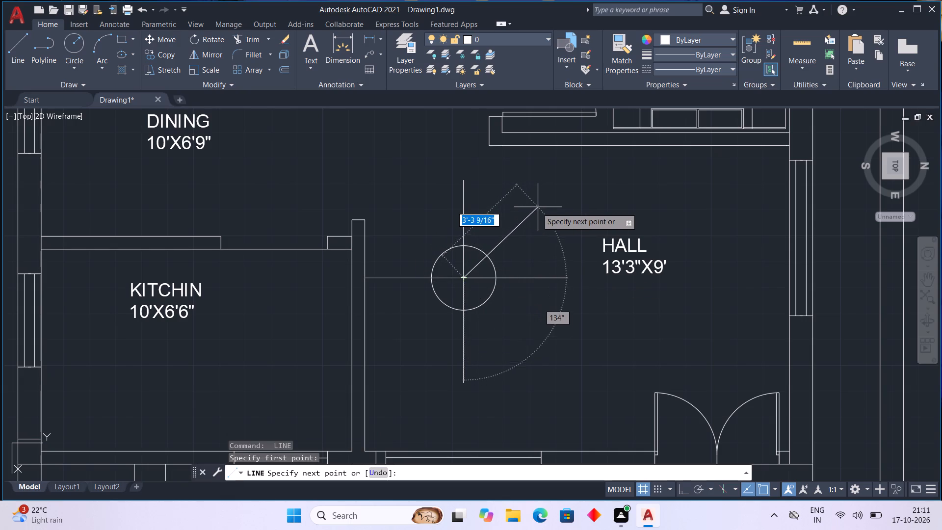
left_click(487, 255)
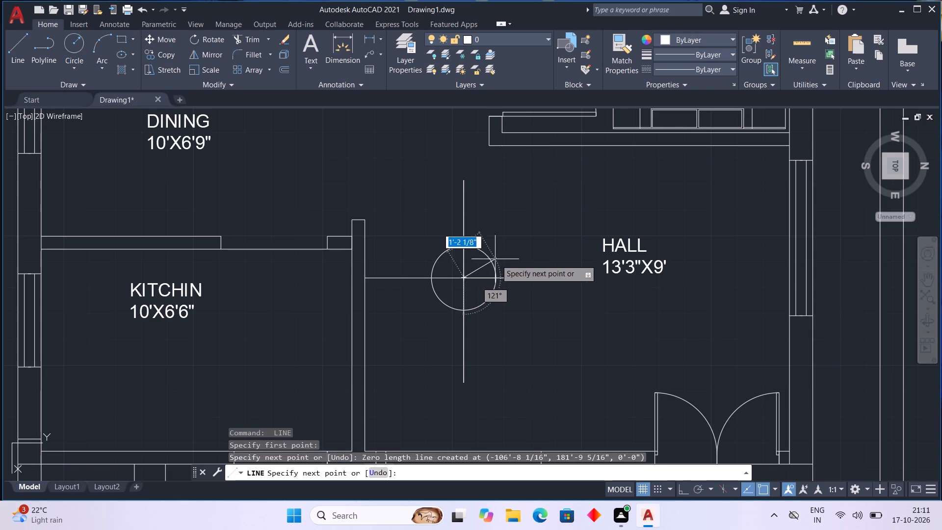
left_click(509, 237)
key("Escape")
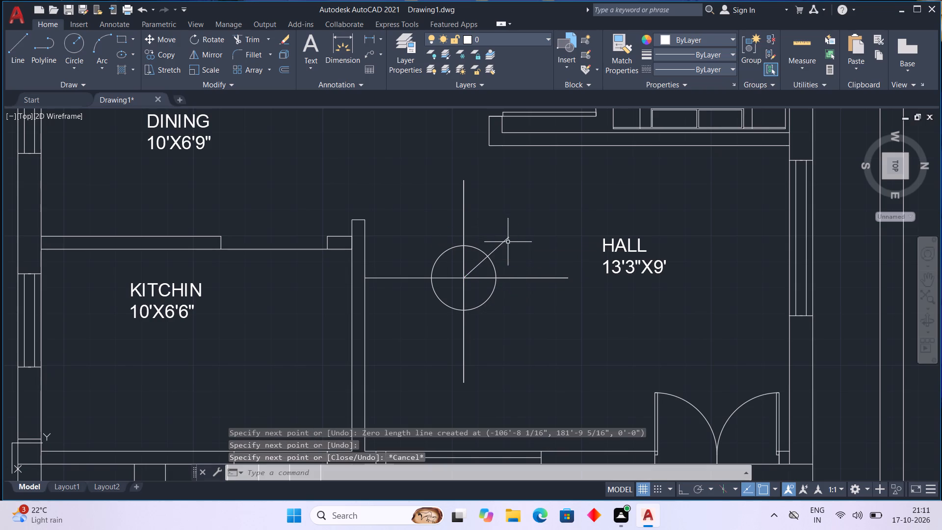
scroll(489, 268, "up", 3)
scroll(431, 315, "down", 2)
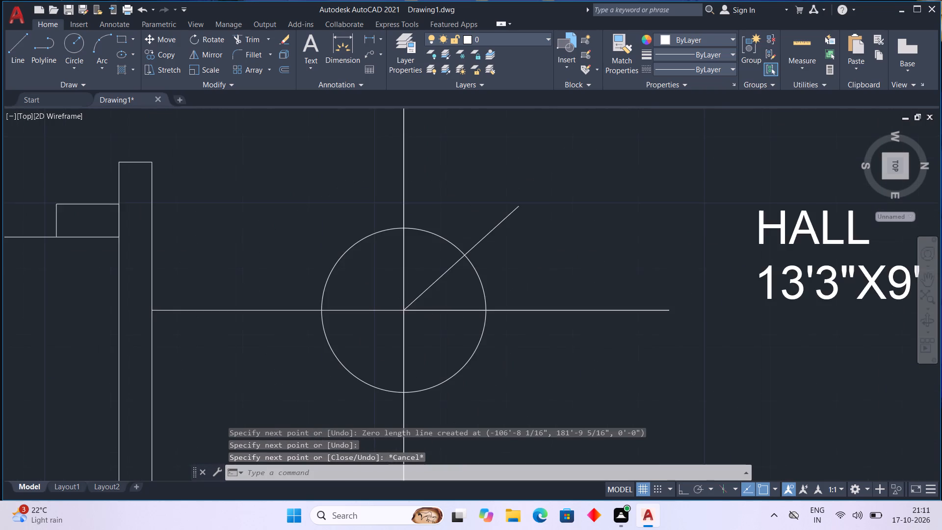
key("space")
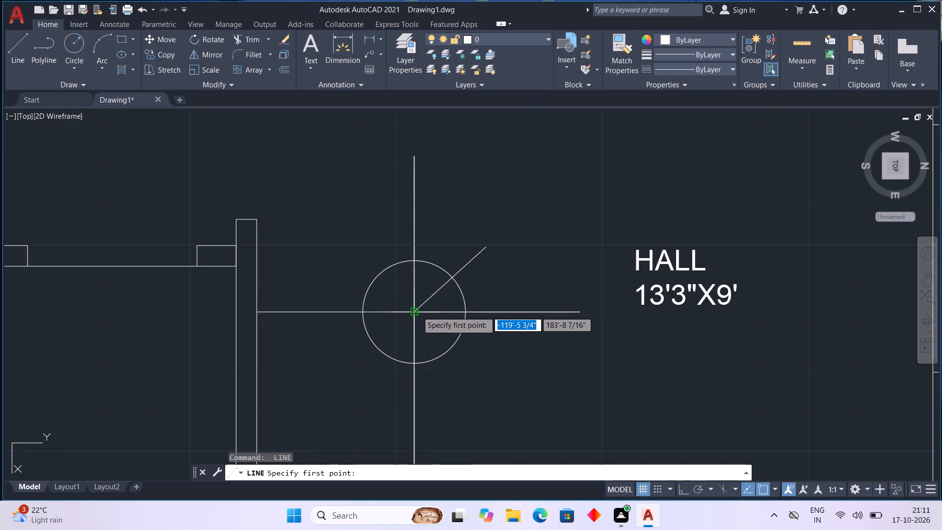
double_click(417, 311)
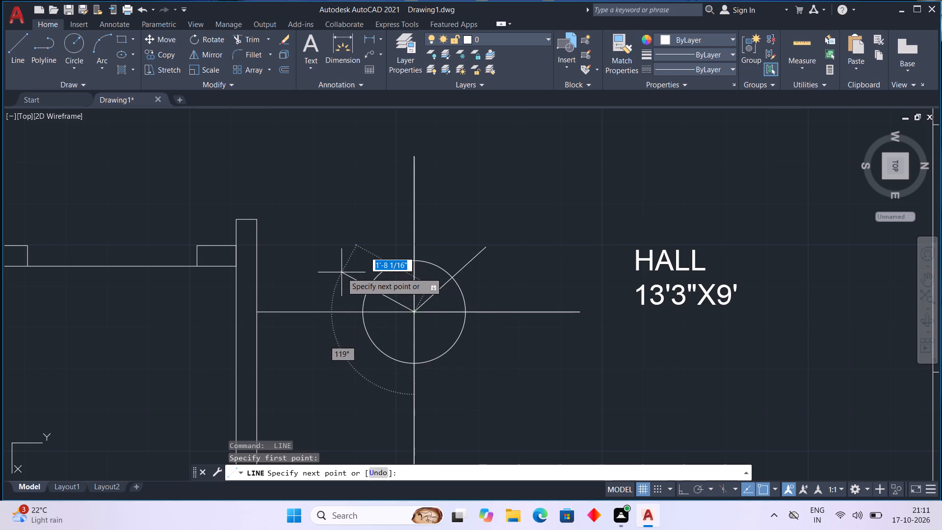
left_click(342, 264)
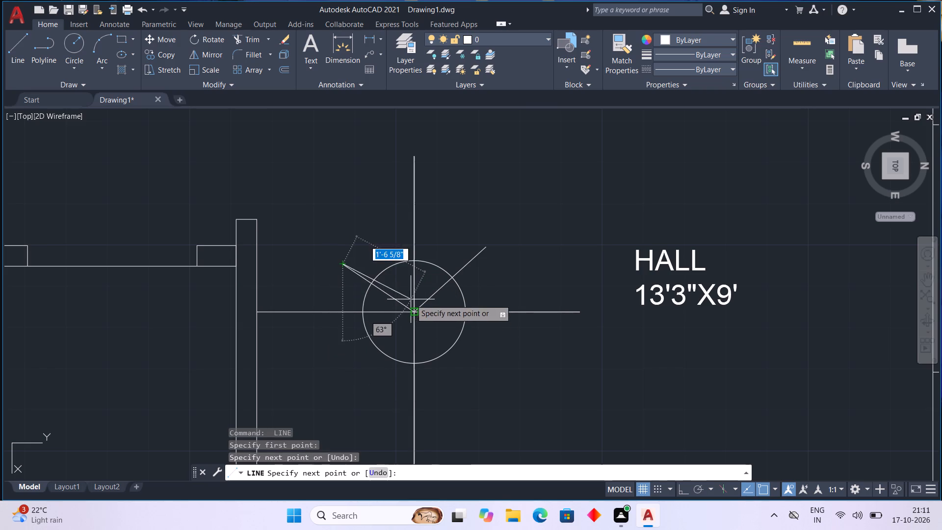
key("space")
key("space")
left_click(412, 315)
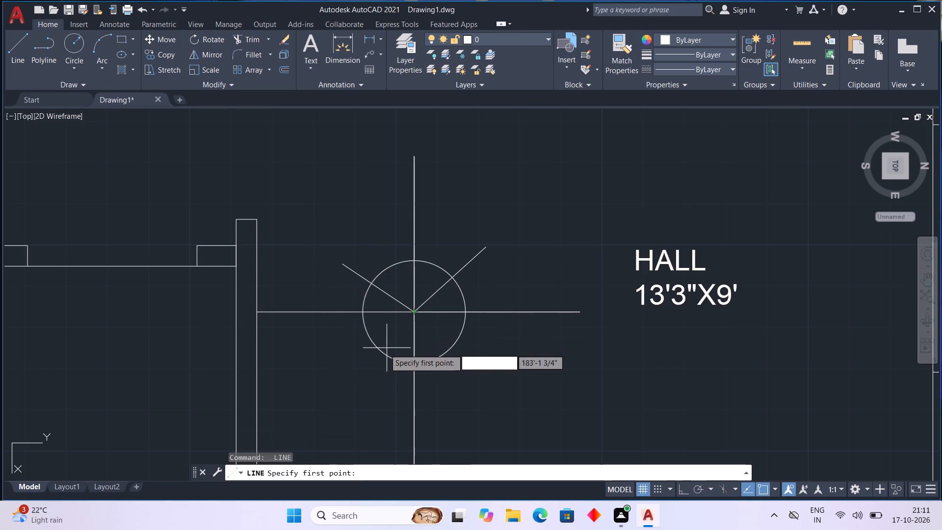
left_click(416, 311)
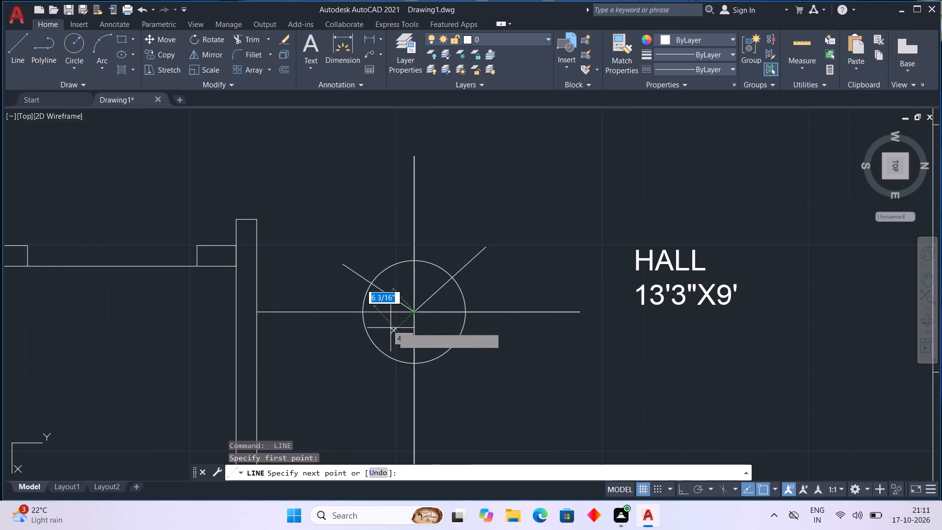
left_click(356, 361)
key("space")
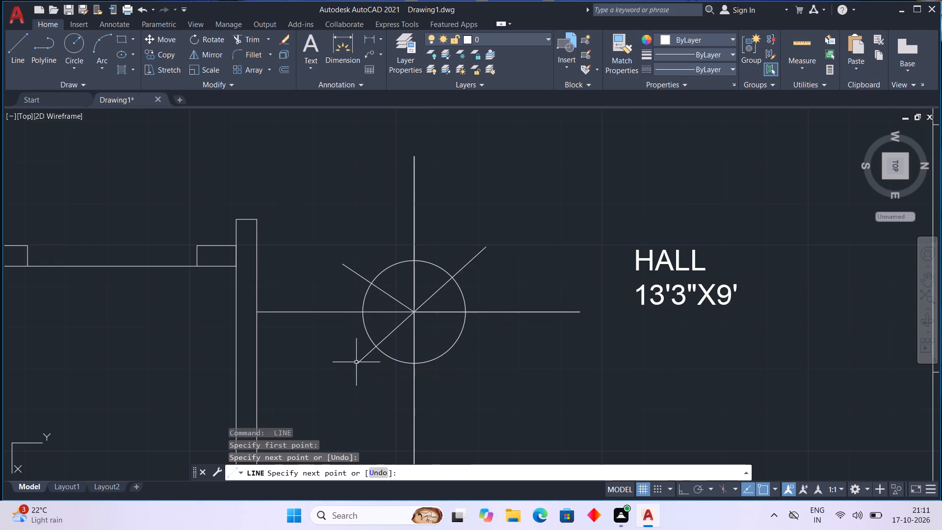
Draw a fourth diagonal line from the HALL circle's centre past its rim, toward the lower right.
key("space")
left_click(413, 312)
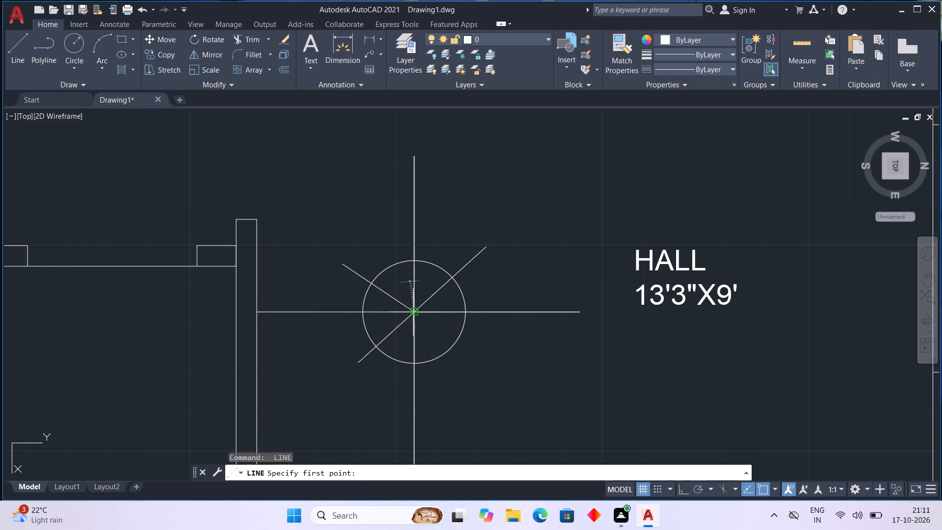
left_click(481, 365)
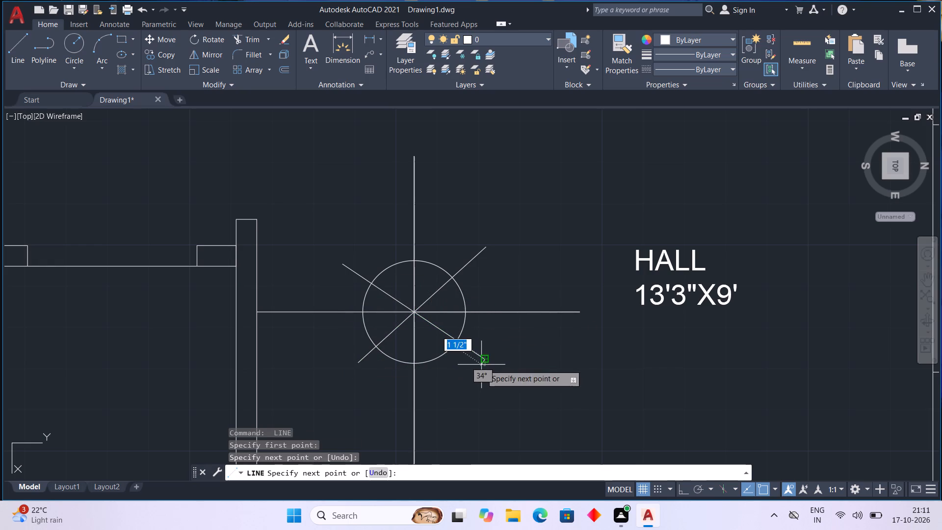
key("space")
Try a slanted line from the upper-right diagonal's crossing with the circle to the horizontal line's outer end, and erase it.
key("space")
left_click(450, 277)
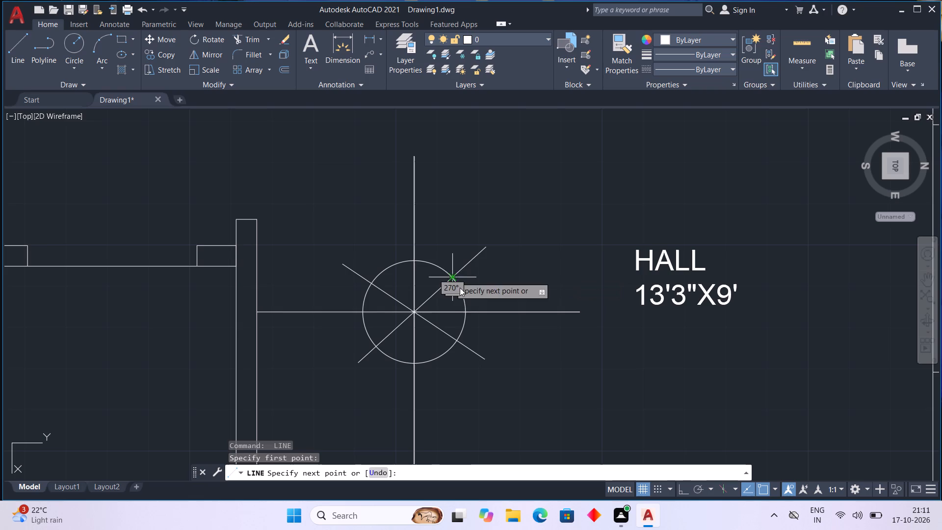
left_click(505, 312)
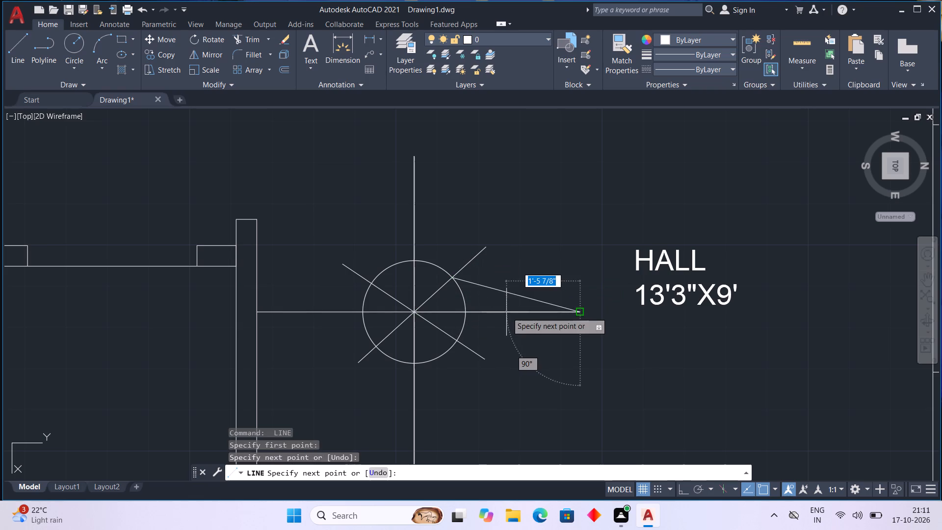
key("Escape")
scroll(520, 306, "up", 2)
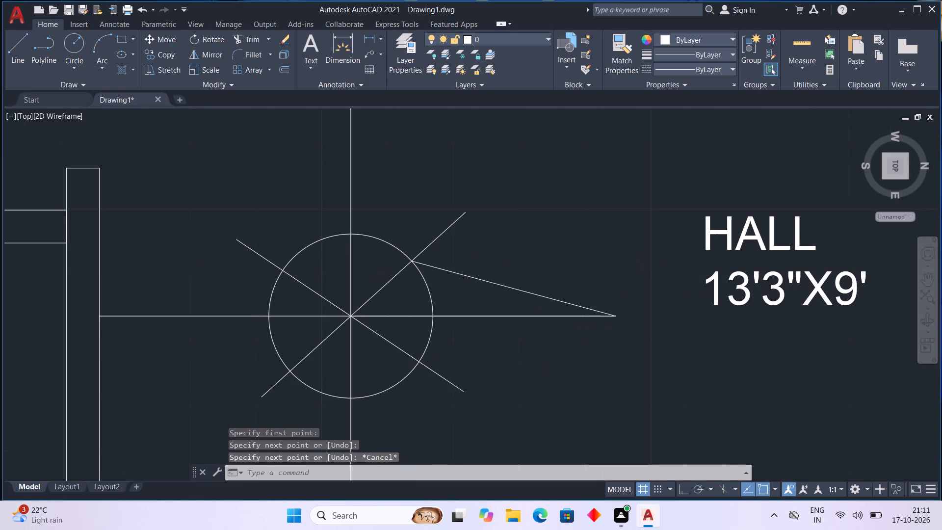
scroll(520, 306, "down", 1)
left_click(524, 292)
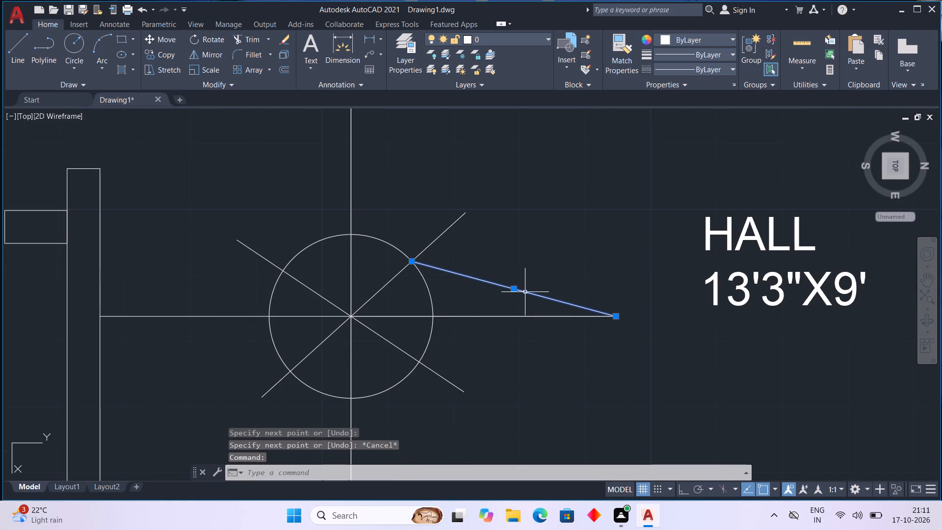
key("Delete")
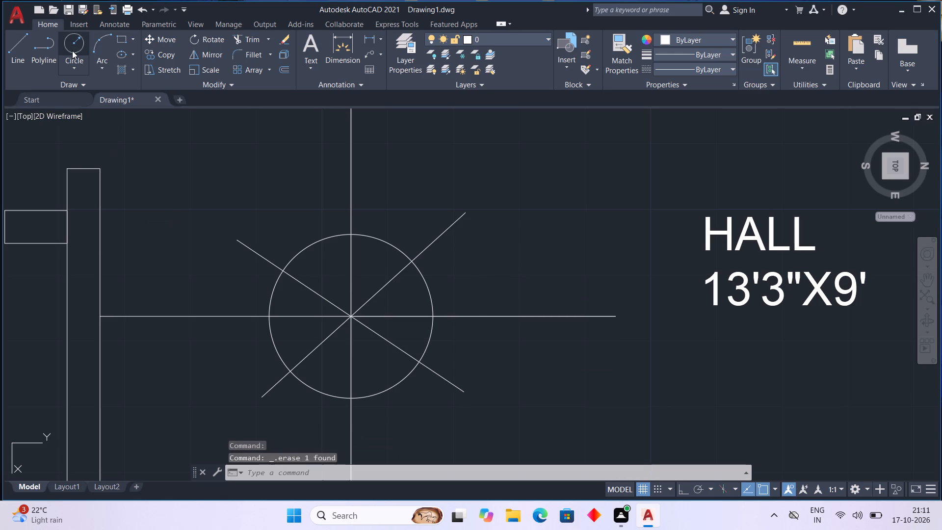
Draw a larger concentric circle of about 2'-2" radius around the HALL circle.
left_click(72, 51)
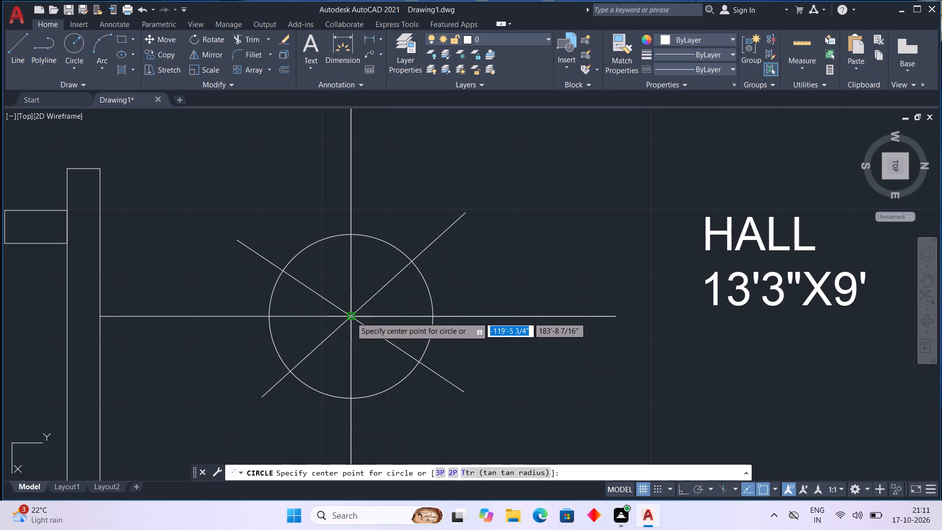
left_click(351, 317)
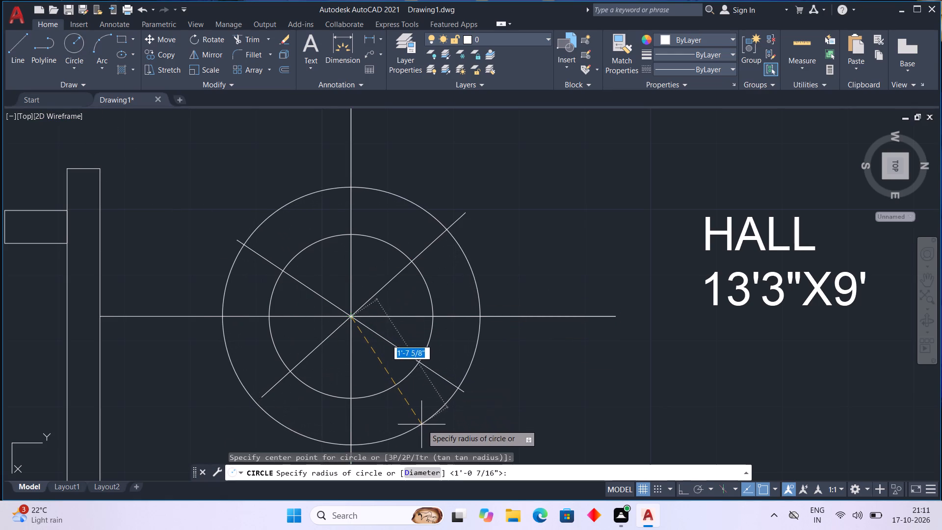
double_click(480, 430)
scroll(479, 418, "down", 1)
middle_click_drag(479, 418, 472, 315)
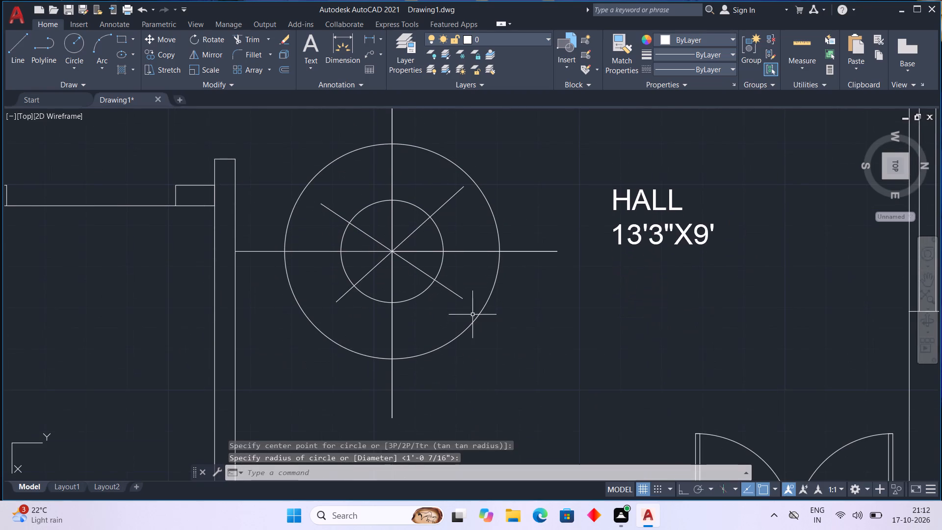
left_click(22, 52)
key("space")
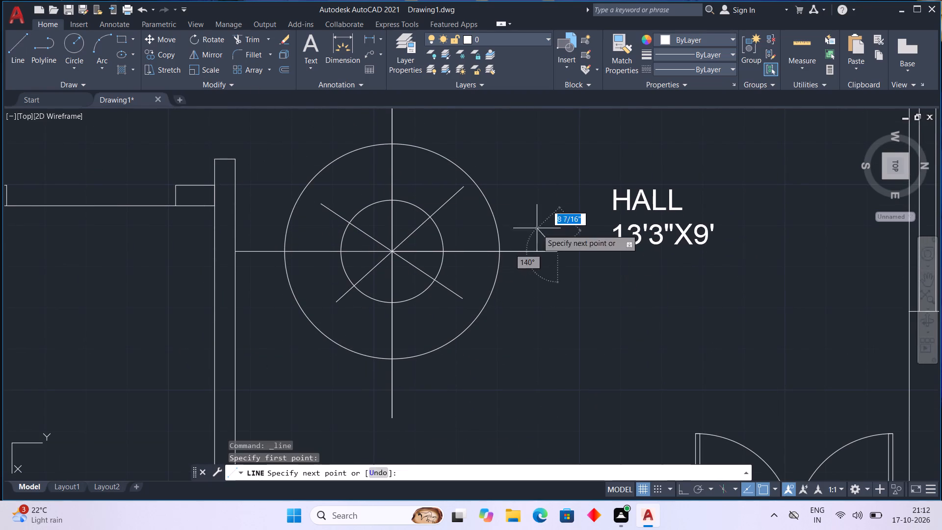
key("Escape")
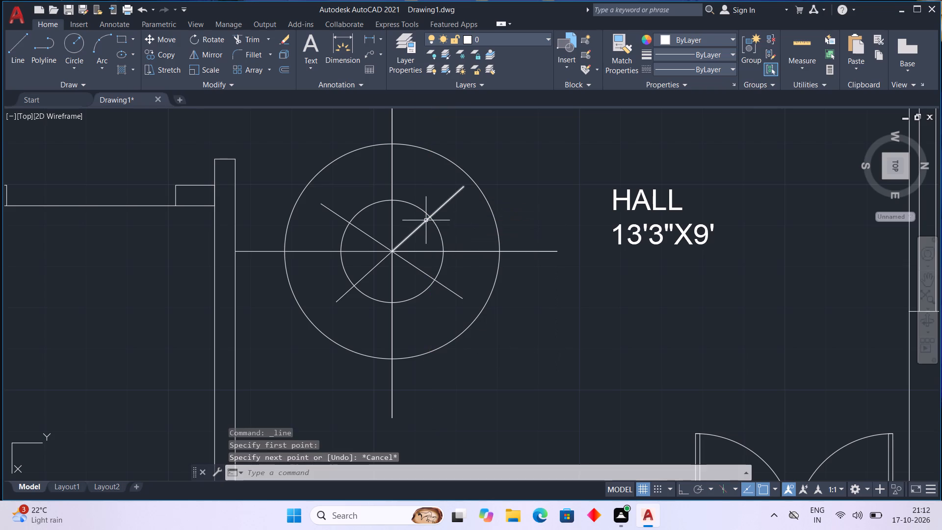
Draw the star's right point with two lines joining the inner circle's right-hand diagonal crossings to the outer circle's right quadrant.
key("space")
left_click(428, 219)
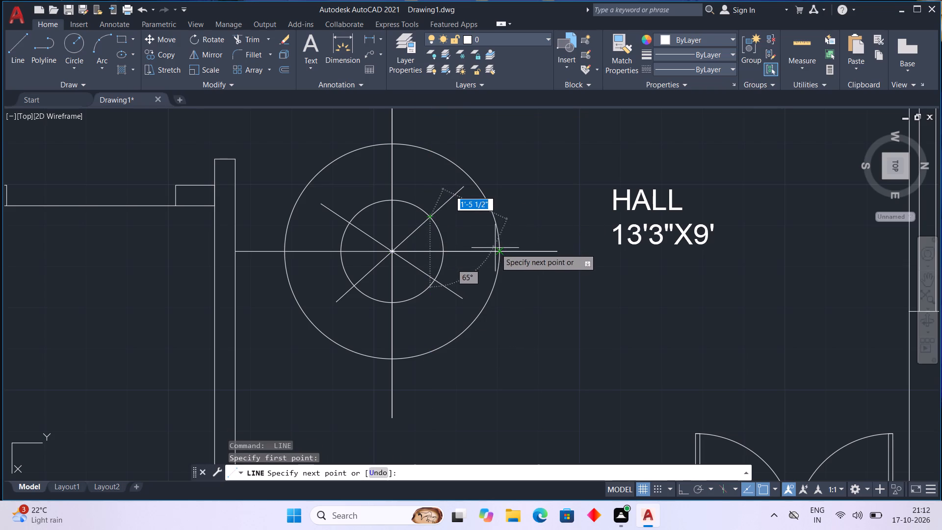
left_click(496, 248)
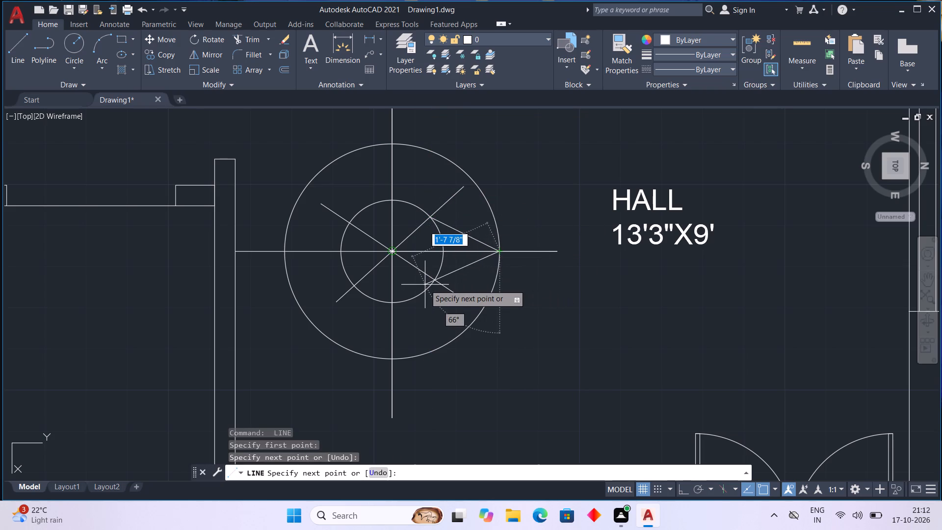
double_click(436, 280)
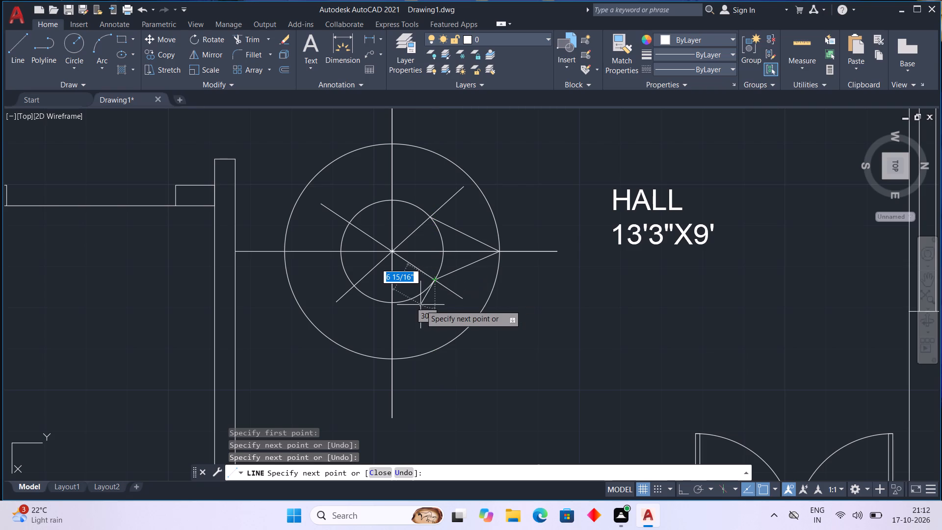
key("Escape")
Draw the star's top, left and bottom points with connected lines alternating between the inner circle's diagonal crossings and the outer circle's quadrants.
scroll(400, 312, "up", 1)
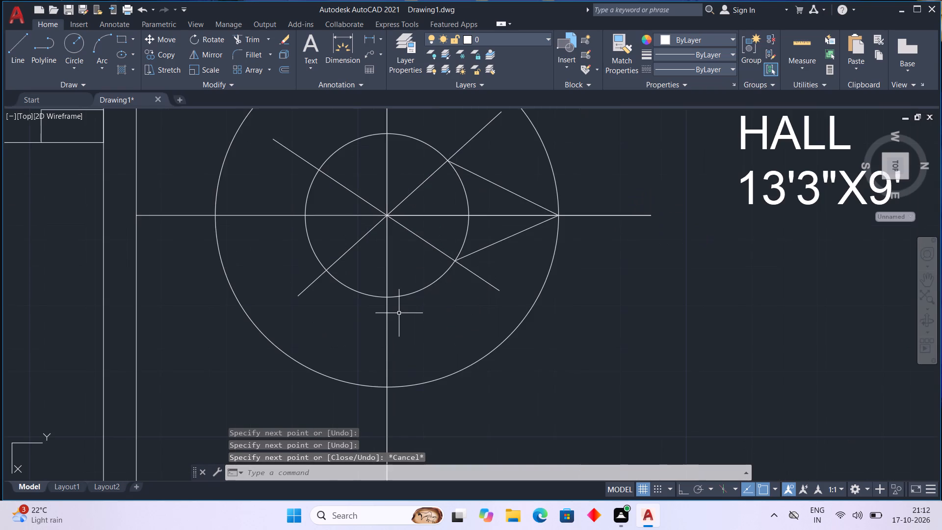
scroll(399, 311, "down", 1)
key("space")
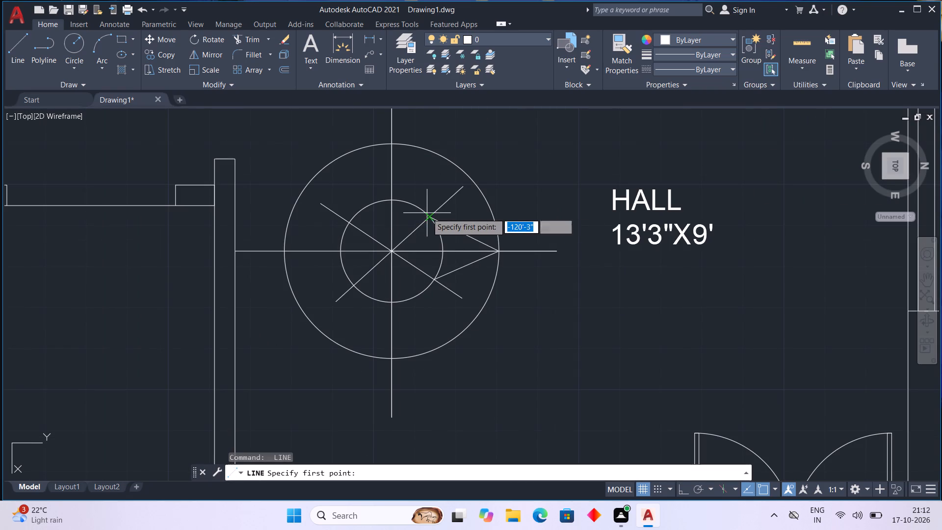
left_click(431, 217)
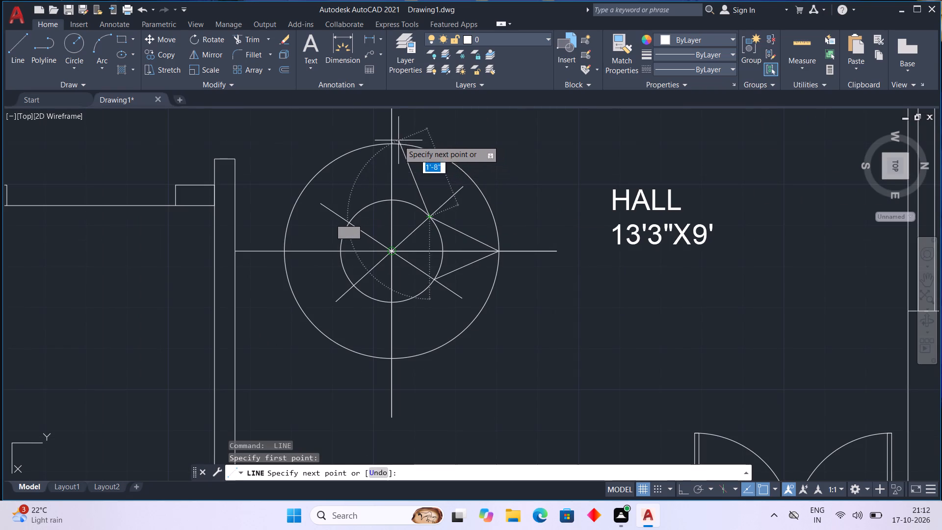
left_click(393, 141)
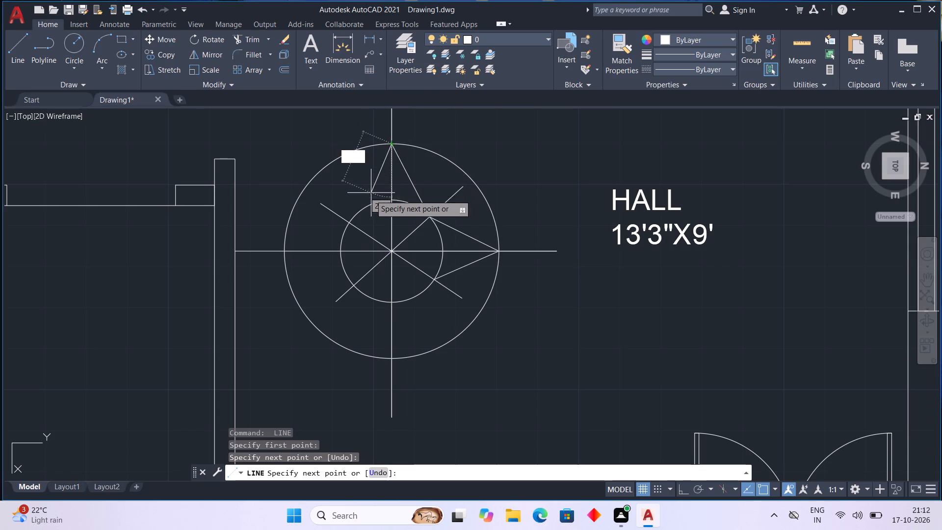
left_click(351, 221)
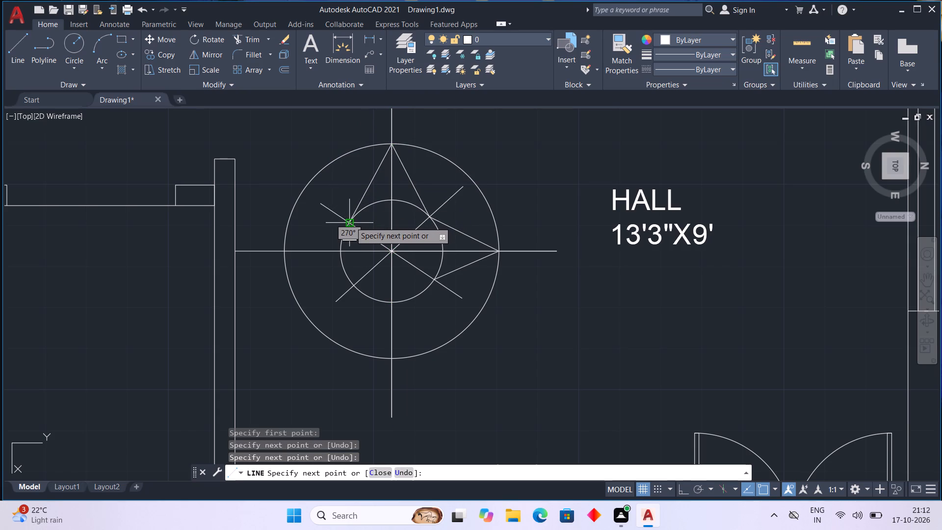
double_click(288, 248)
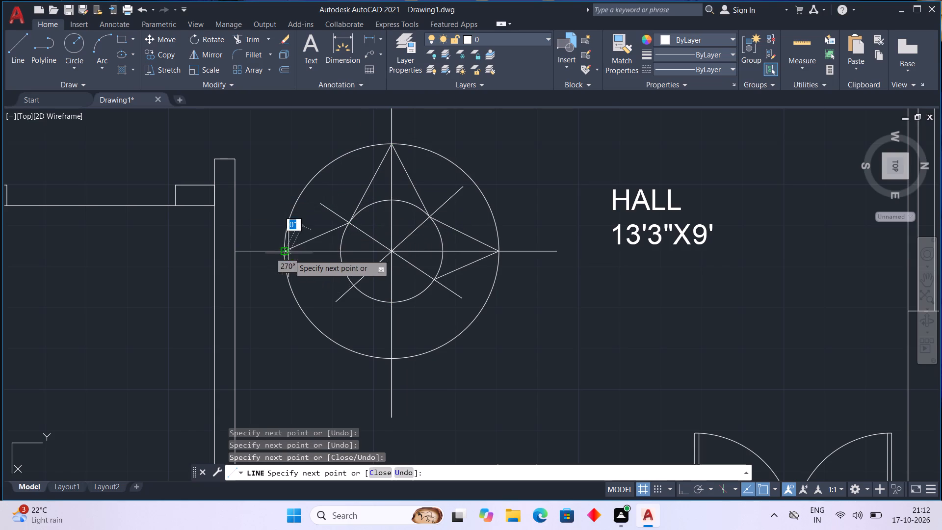
double_click(353, 282)
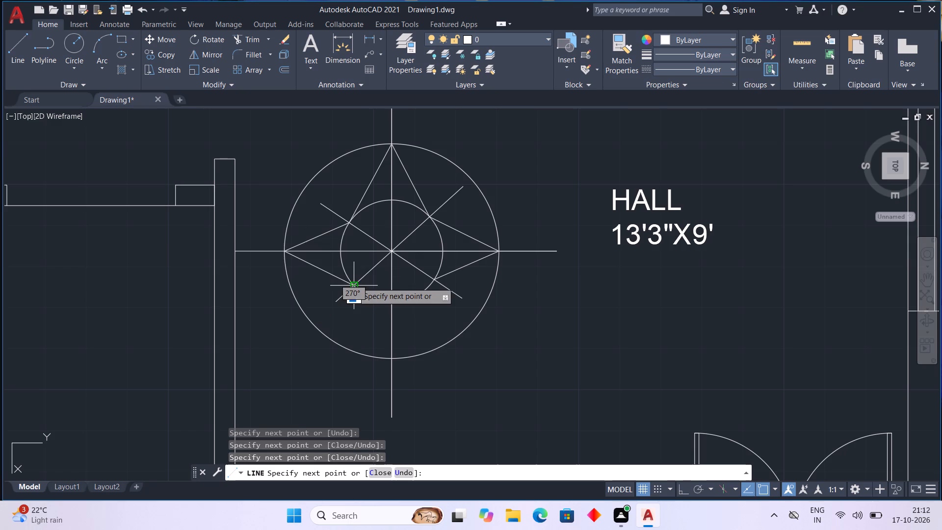
left_click(391, 358)
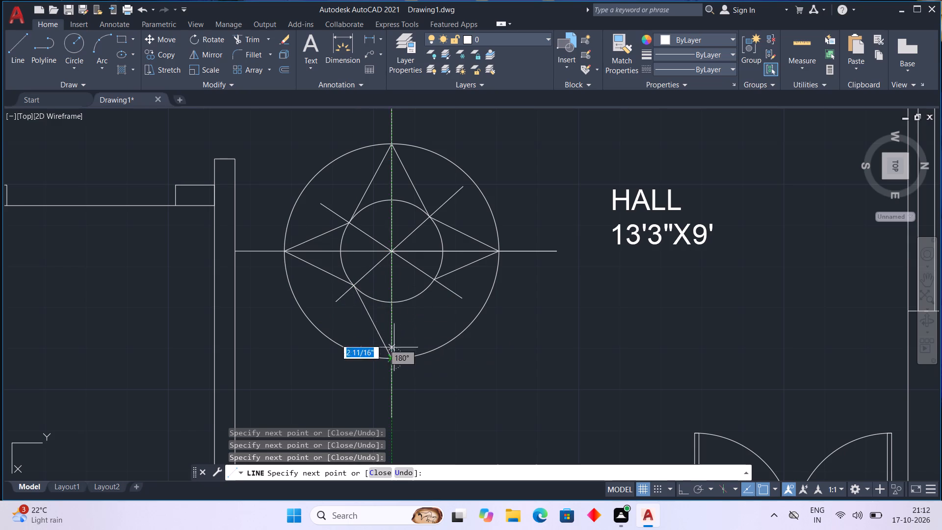
left_click(433, 278)
key("Escape")
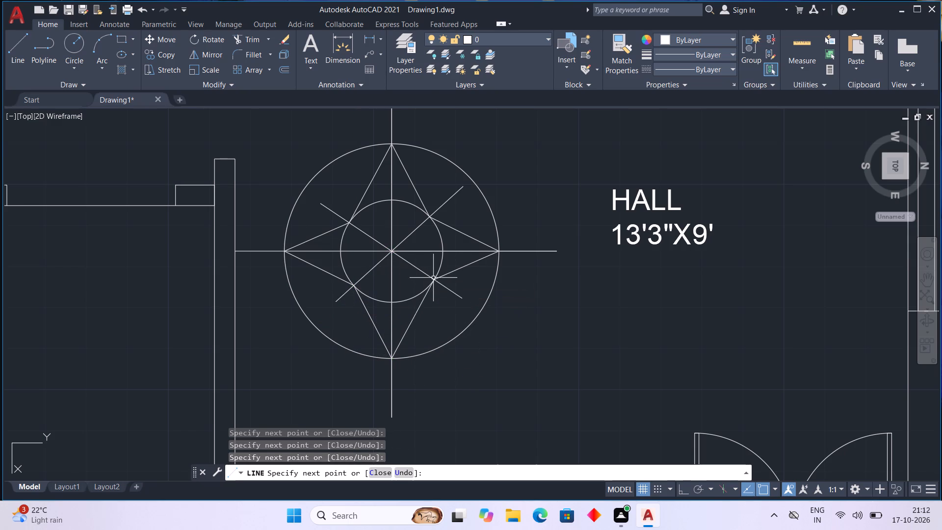
Trim the outer circle's two upper arcs and the line ends extending beyond the star's top, upper-right and right sides.
left_click(237, 34)
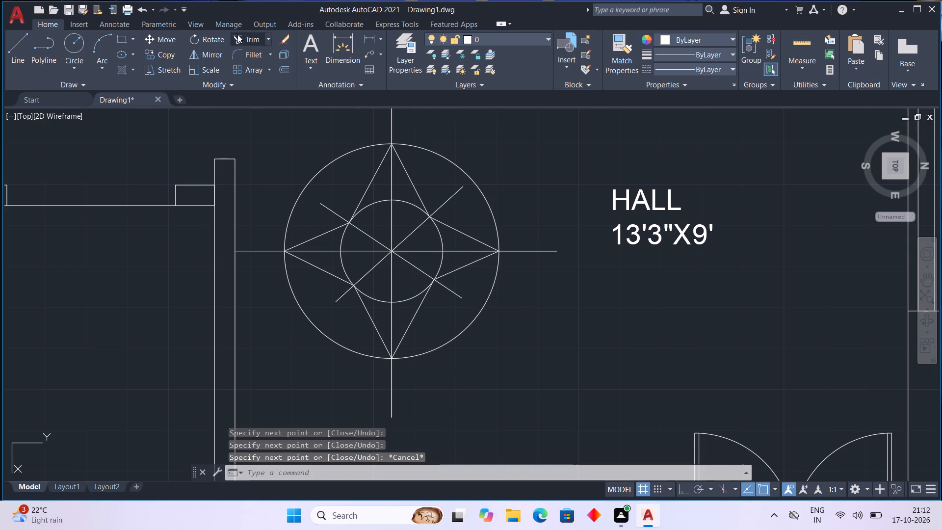
left_click(355, 152)
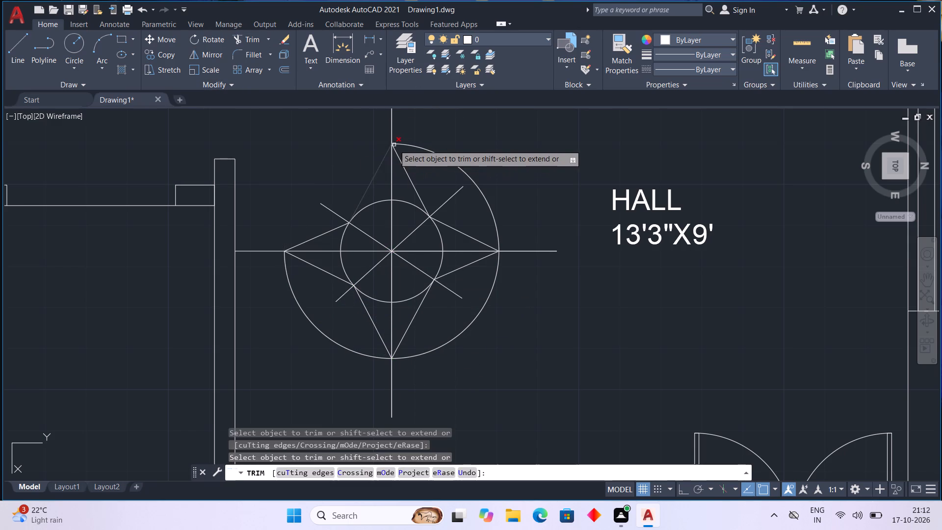
left_click(391, 129)
left_click(434, 151)
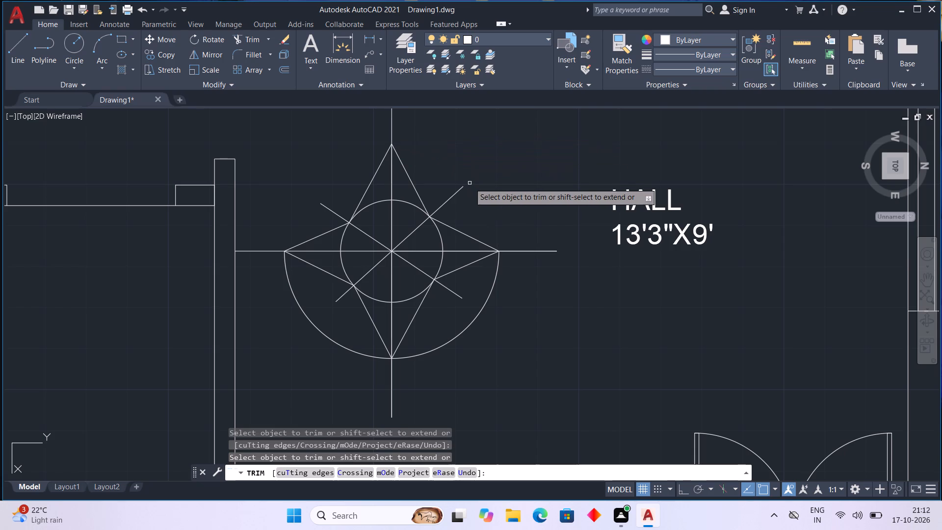
left_click(455, 193)
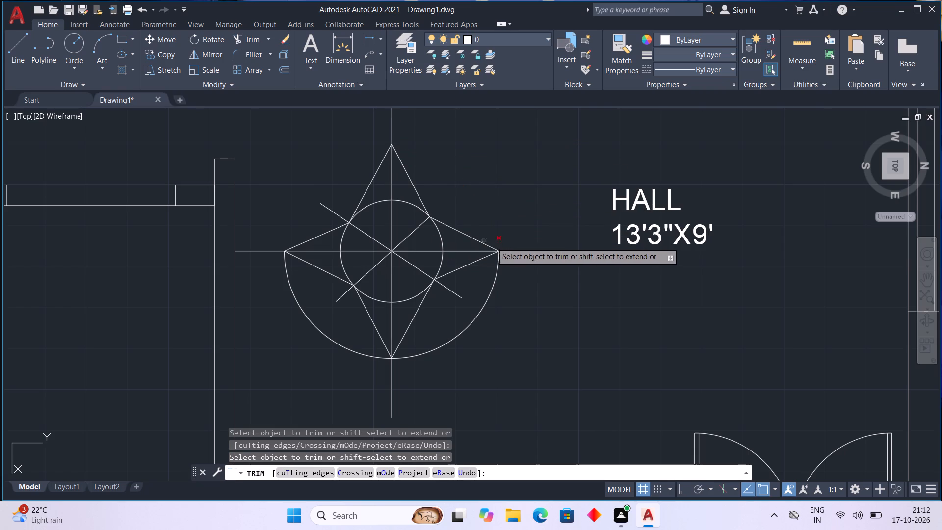
left_click(521, 252)
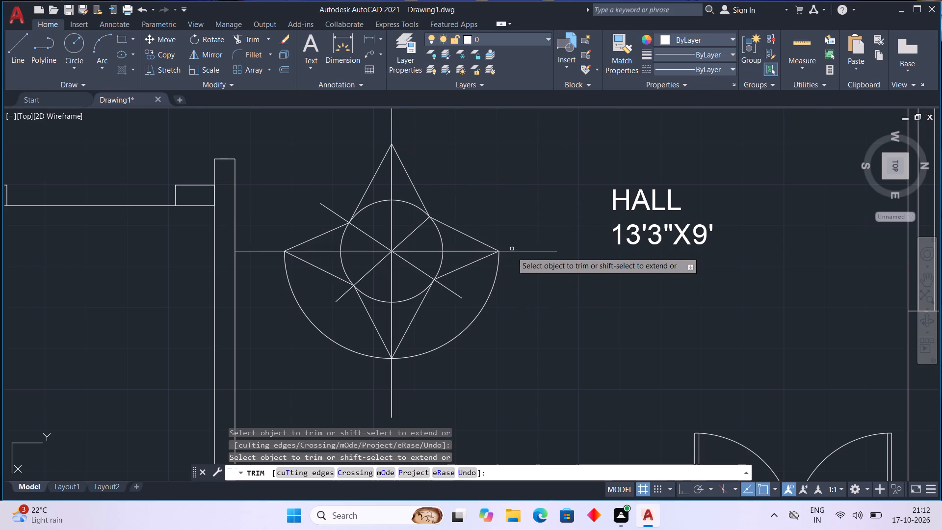
left_click(512, 251)
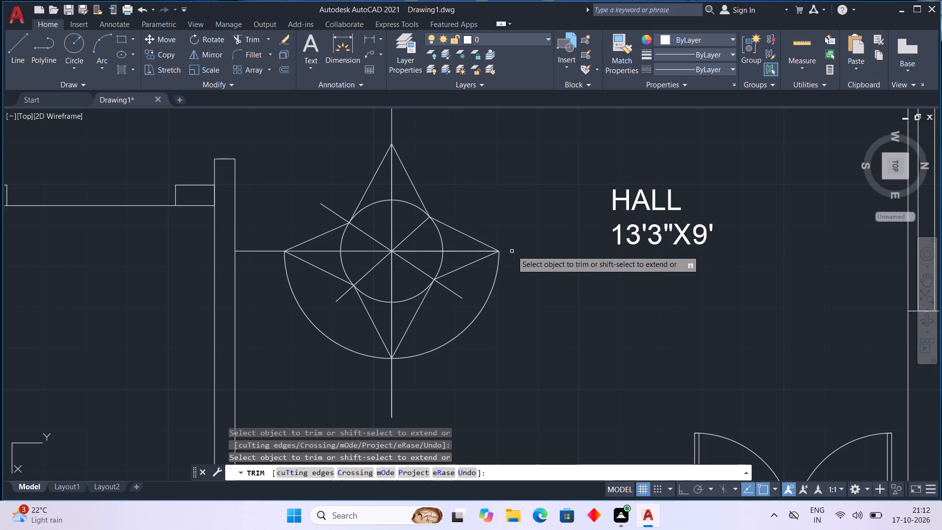
Trim the outer circle's two lower arcs and the line end extending below the star's bottom point.
double_click(491, 272)
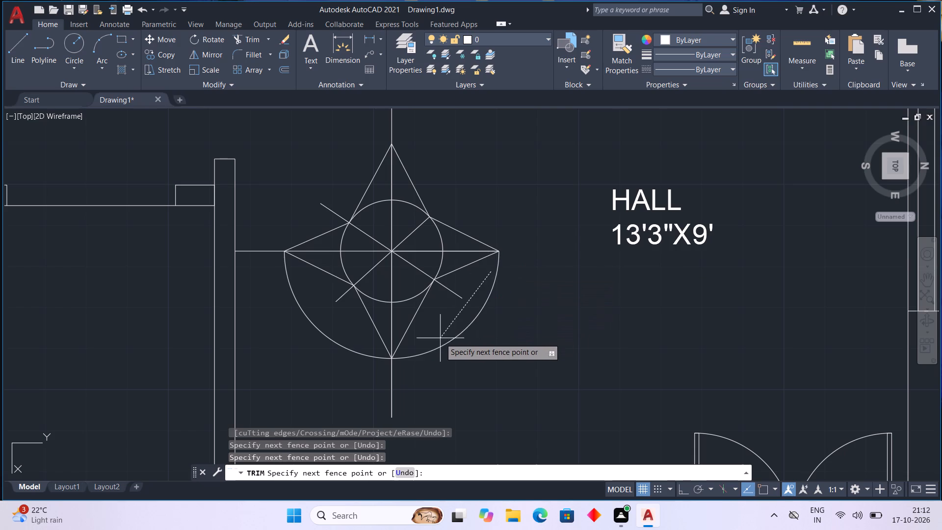
left_click(443, 350)
left_click(392, 379)
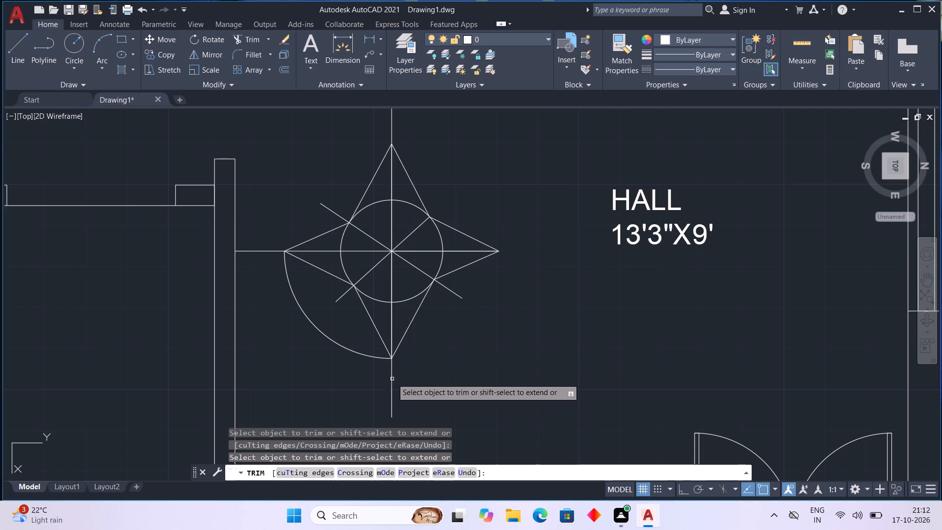
double_click(380, 359)
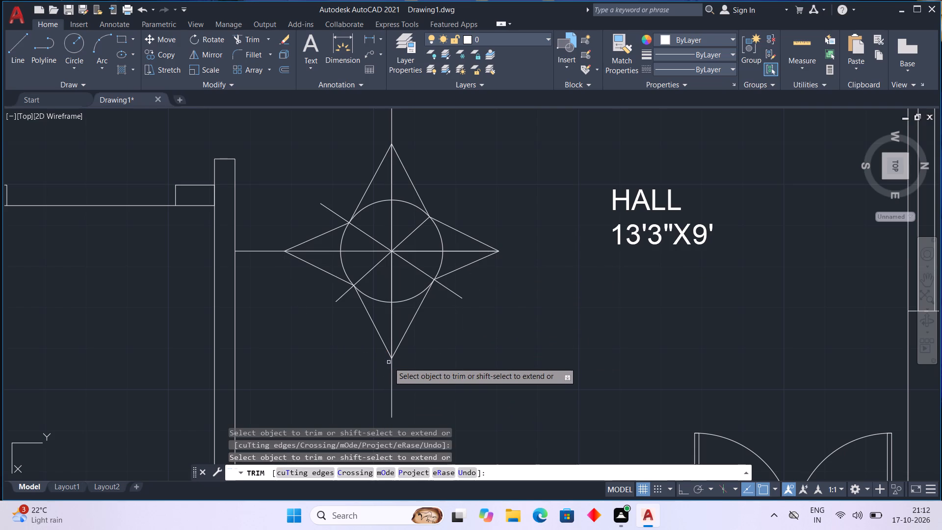
left_click(392, 366)
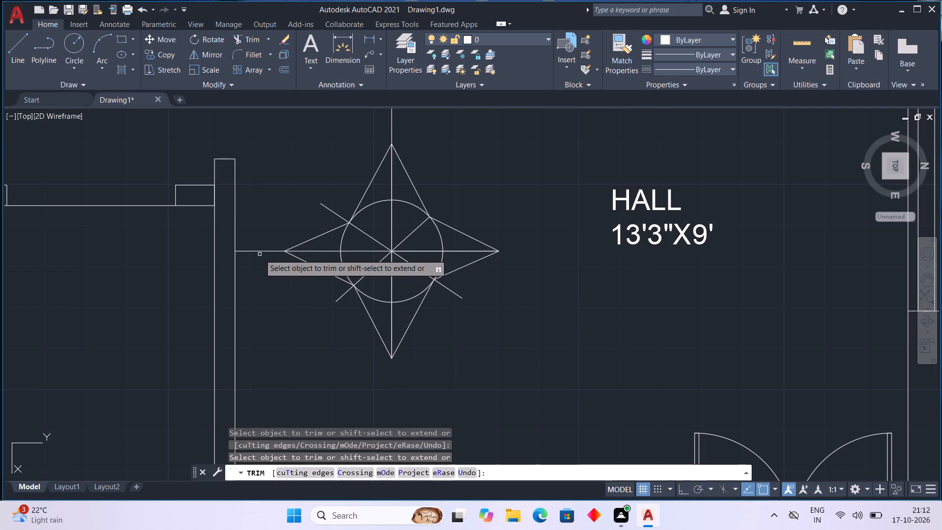
Trim the line beyond the star's left point, the horizontal segment inside that point, and the three remaining diagonal ends outside the inner circle.
left_click(261, 251)
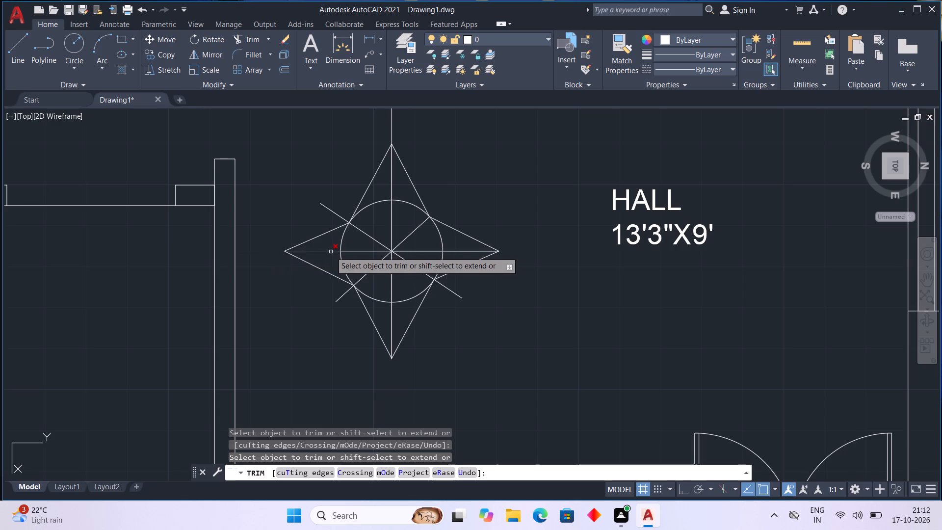
left_click(331, 252)
left_click(334, 211)
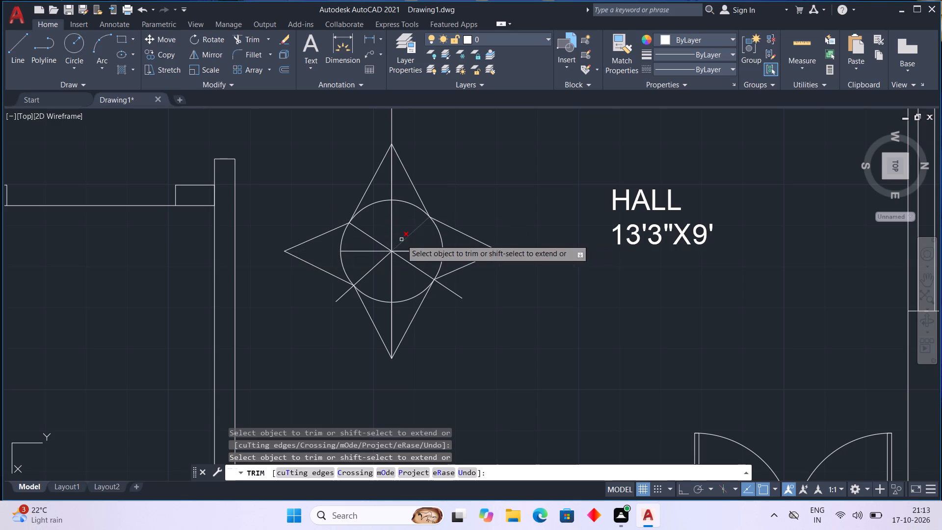
left_click(342, 297)
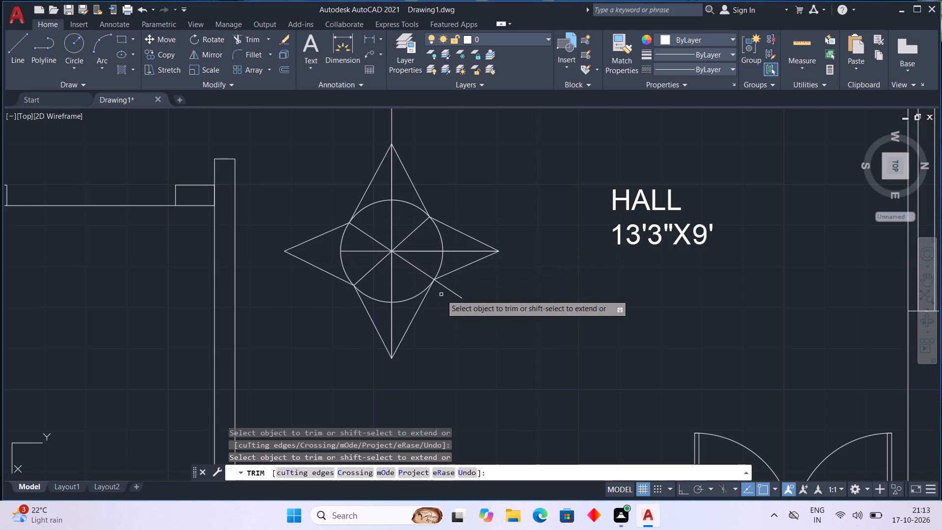
double_click(447, 290)
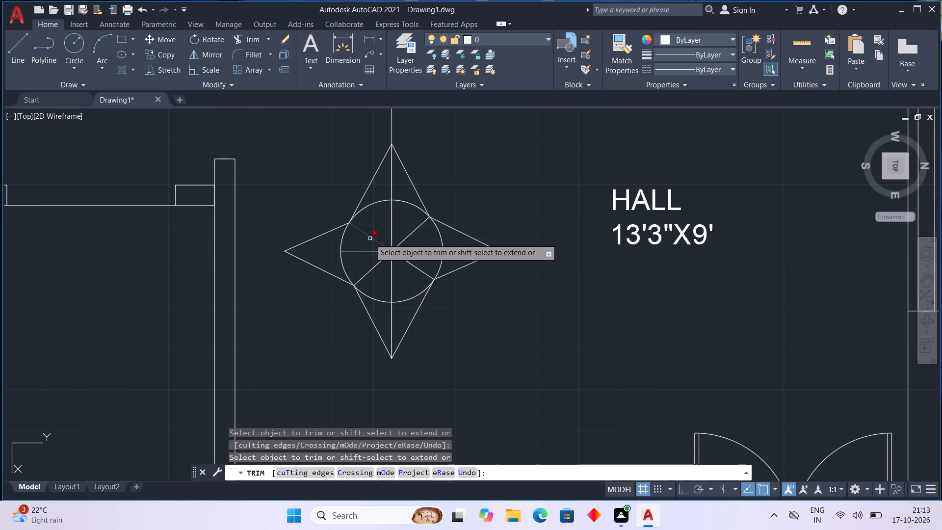
Trim the line above the star's top point and the axis segments between the inner circle and the top, right and bottom points.
left_click(391, 177)
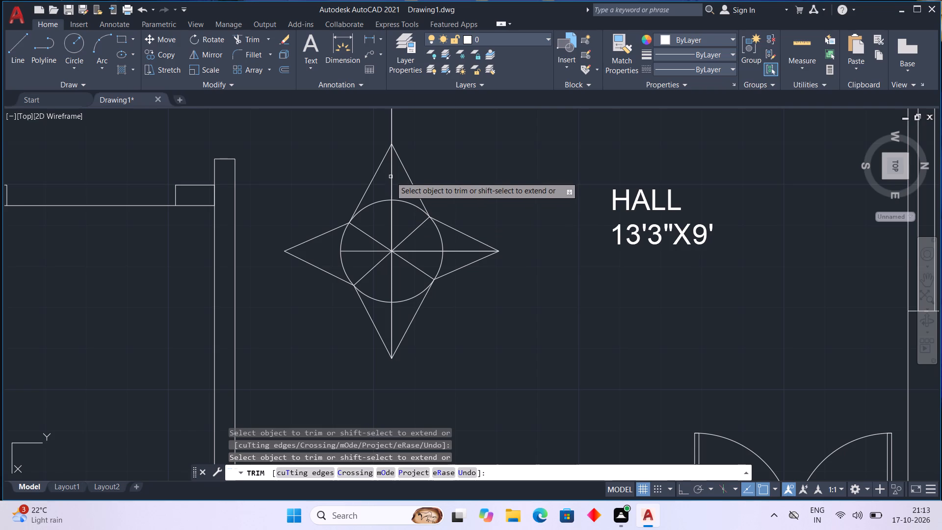
left_click_drag(391, 131, 403, 130)
left_click(405, 130)
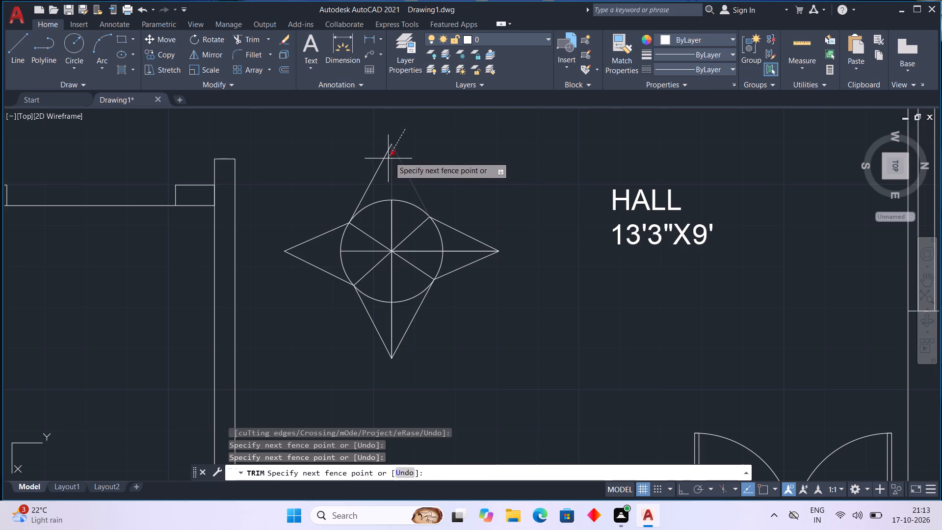
key("Escape")
left_click(392, 164)
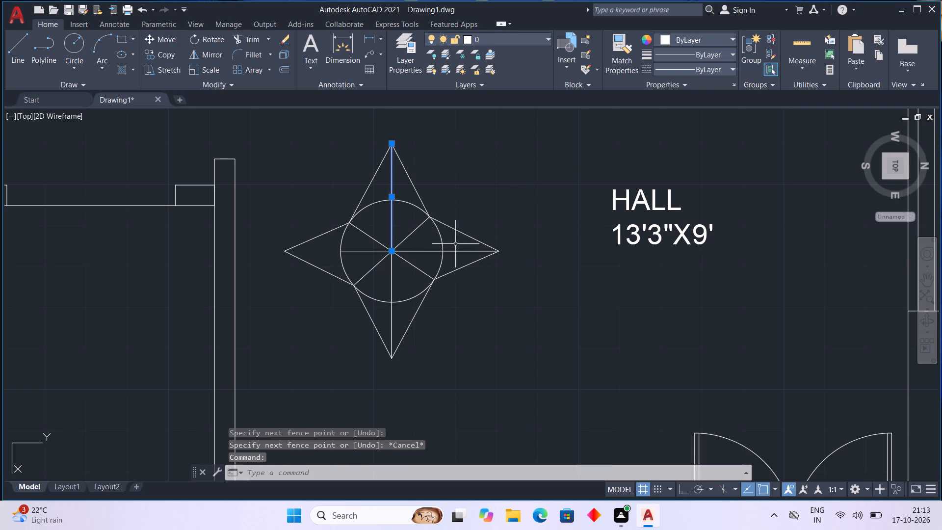
key("Escape")
left_click(242, 39)
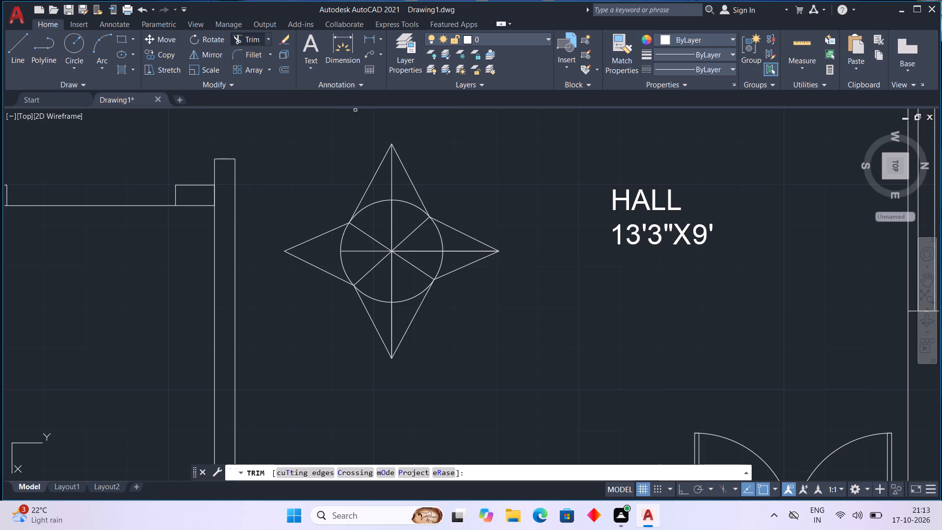
left_click(392, 180)
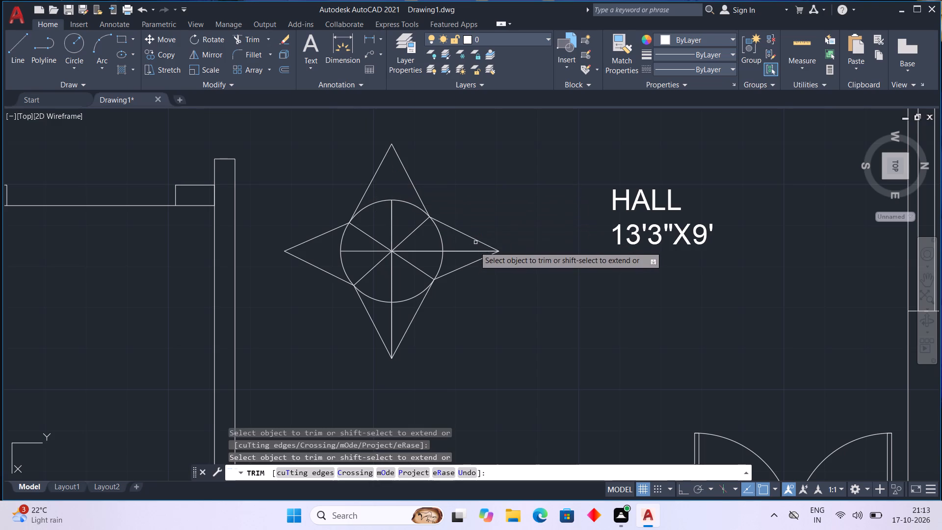
left_click(470, 249)
left_click(469, 252)
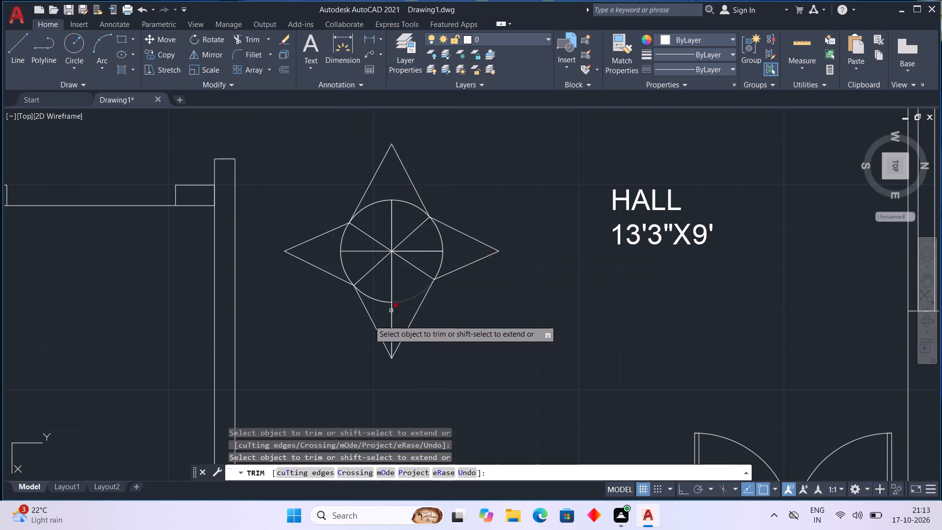
left_click(392, 317)
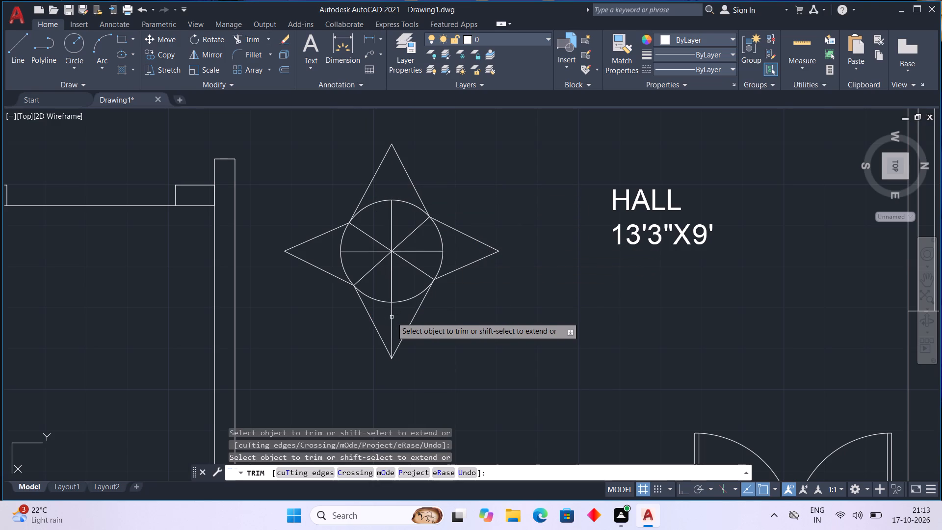
left_click(391, 316)
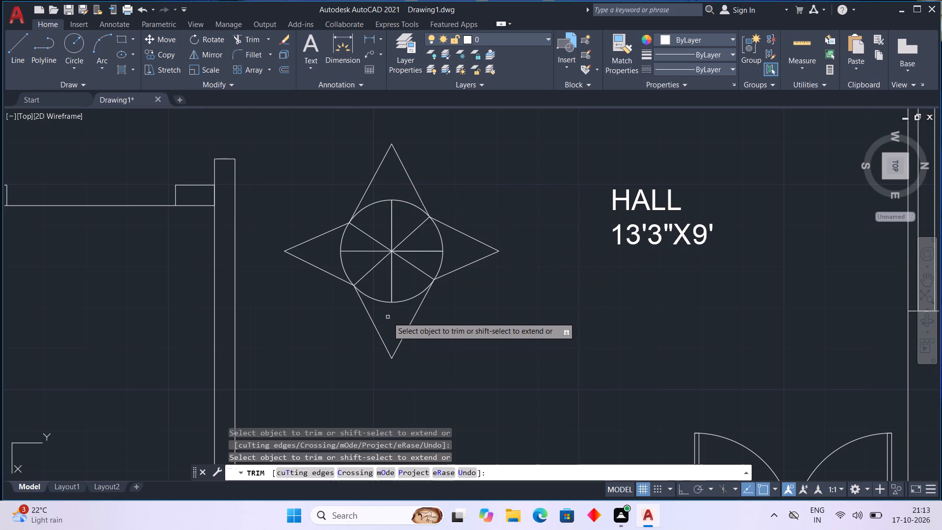
Remove all remaining vertical and horizontal axis segments inside the inner circle, including overlapping duplicates, leaving only the two crossing diagonals.
left_click(407, 252)
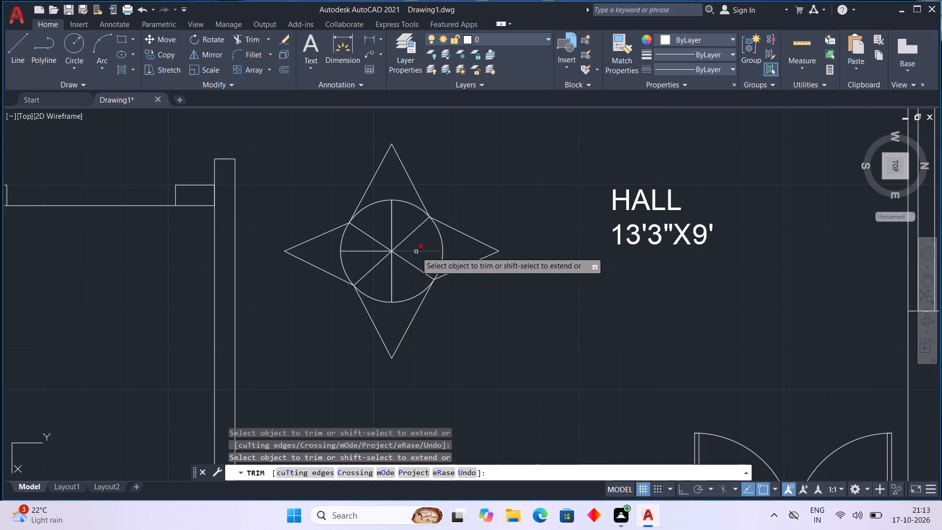
left_click(416, 252)
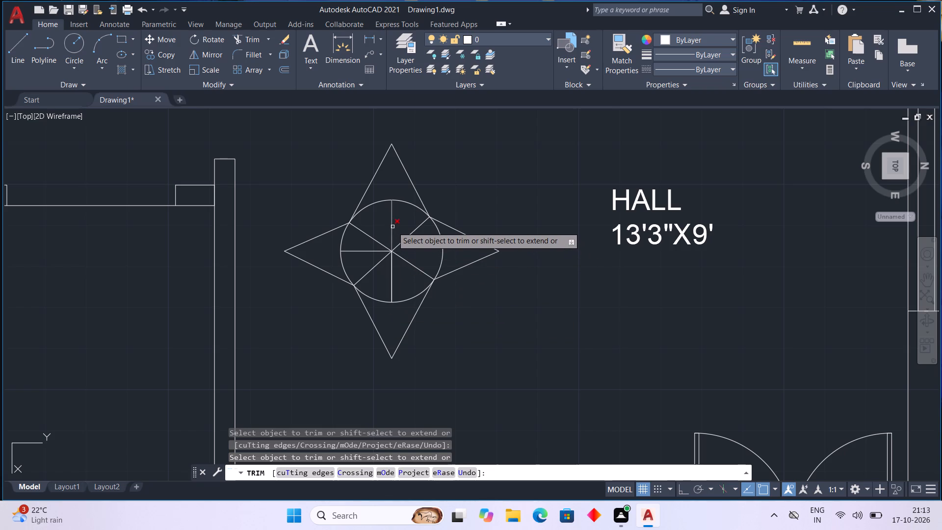
left_click(392, 227)
left_click(389, 227)
key("Escape")
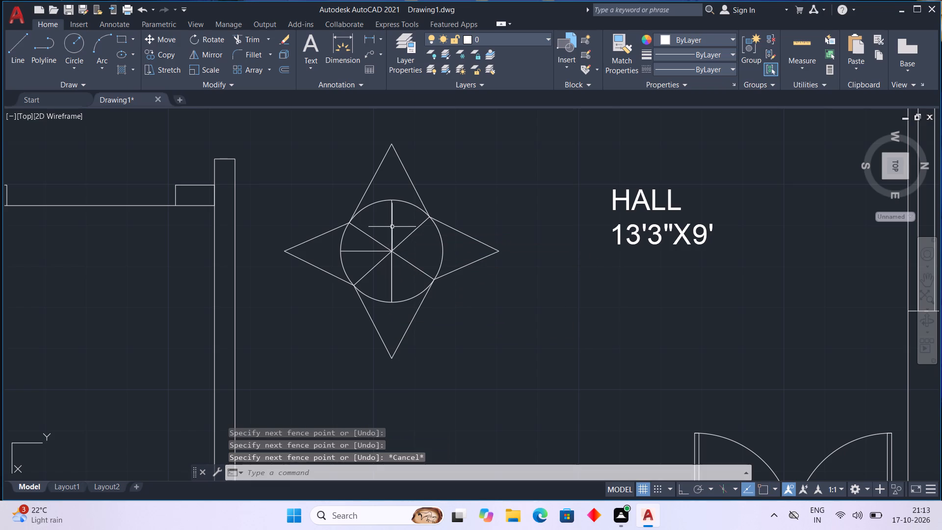
left_click(392, 227)
key("Escape")
scroll(393, 235, "up", 2)
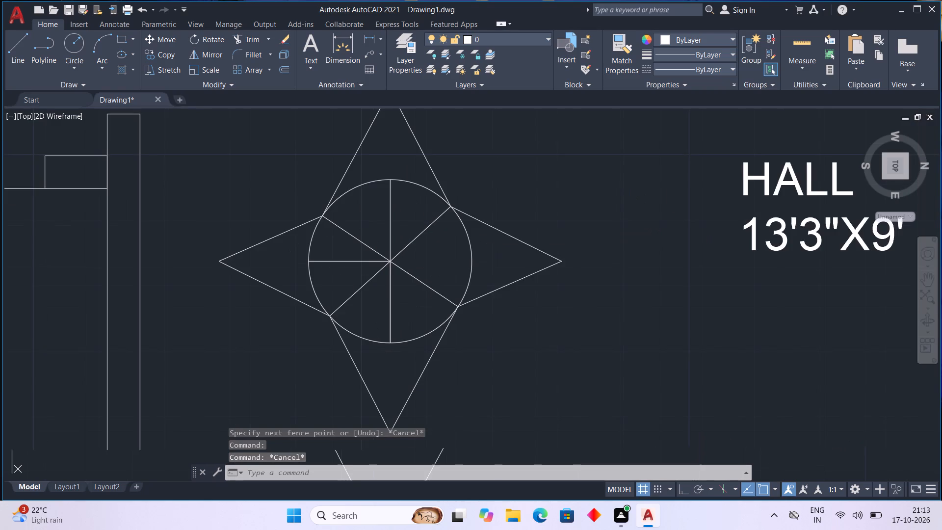
scroll(393, 235, "down", 2)
left_click(390, 228)
key("Escape")
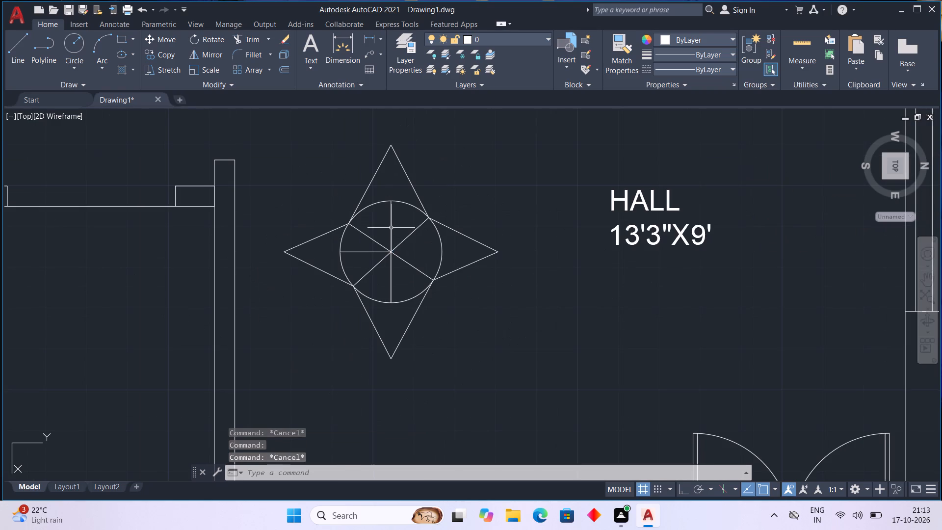
scroll(399, 242, "up", 1)
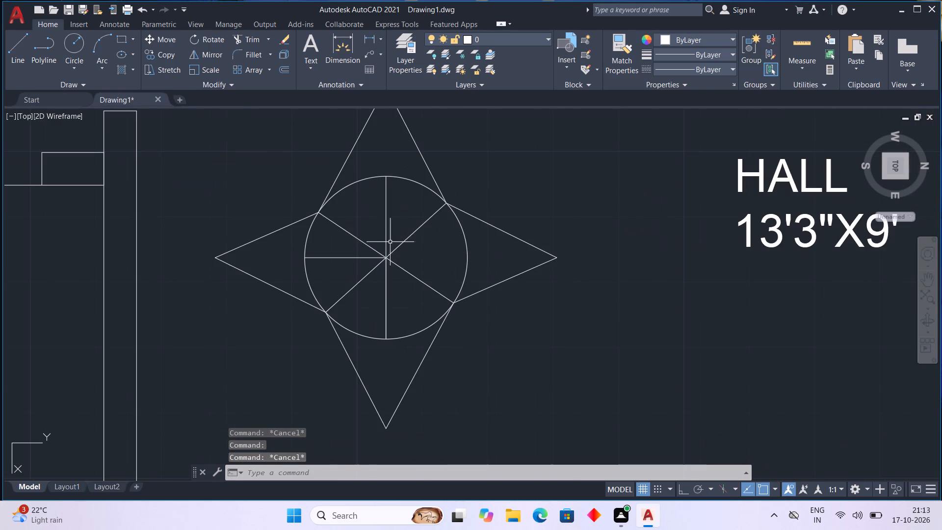
key("Escape")
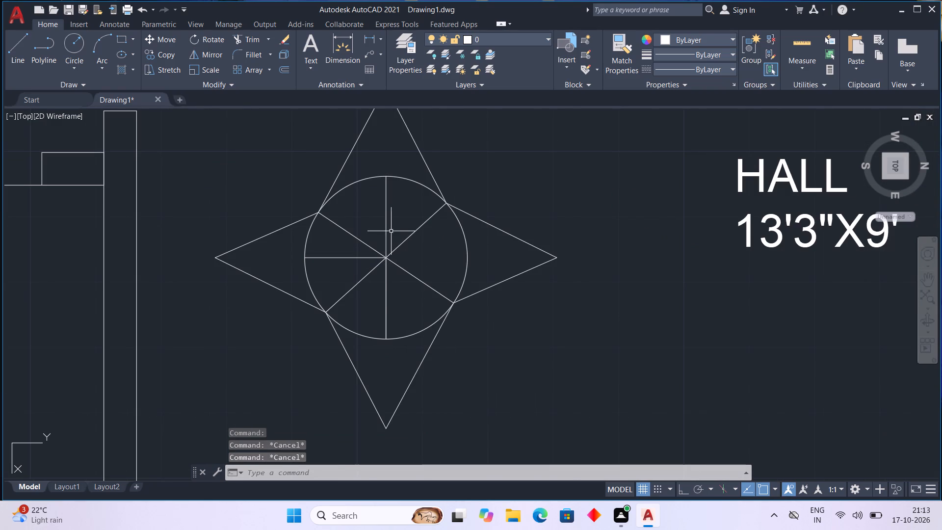
left_click(388, 226)
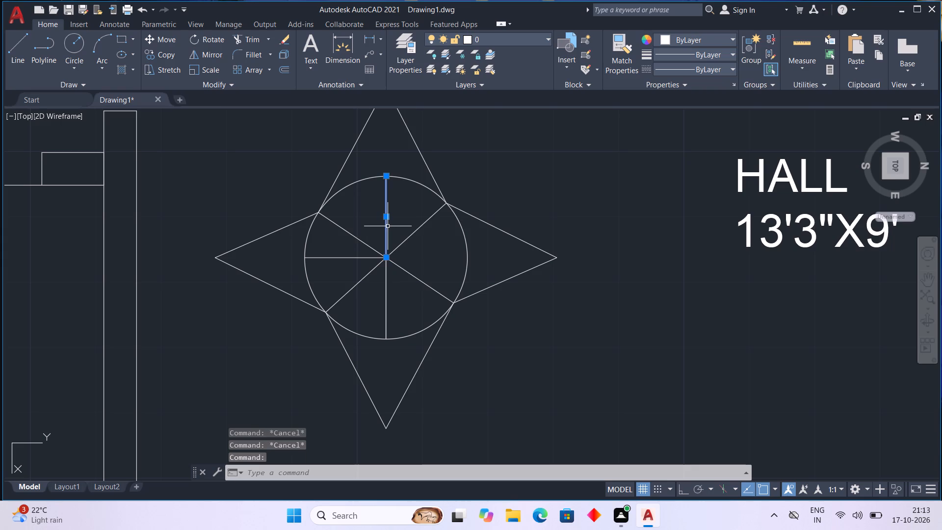
key("Delete")
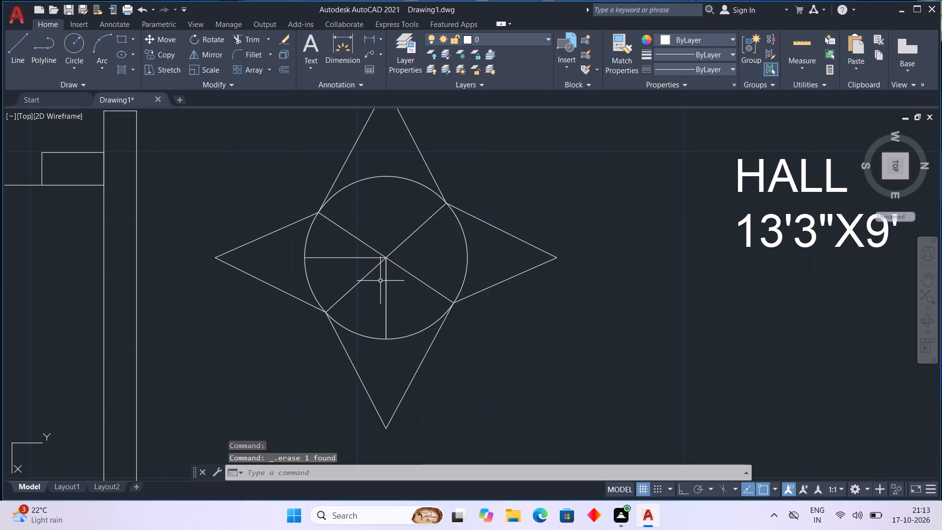
left_click(385, 283)
key("Delete")
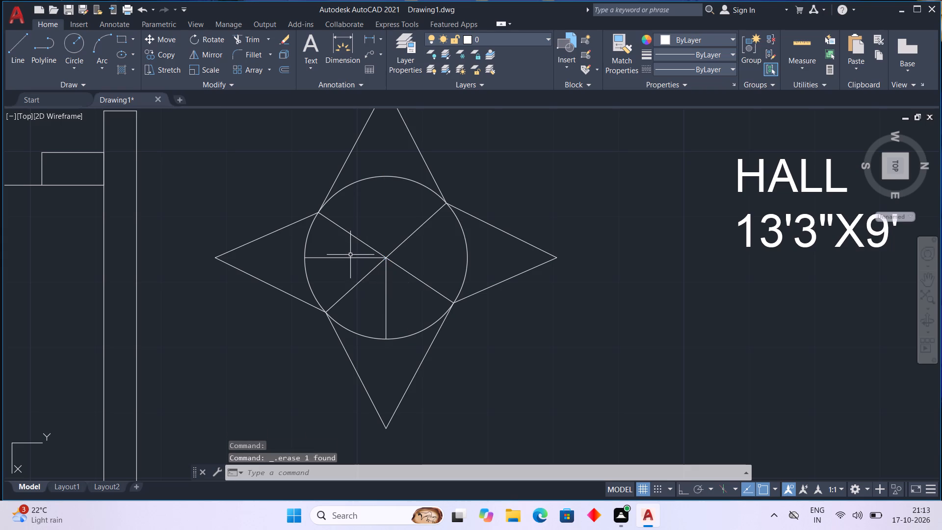
left_click(350, 257)
key("Delete")
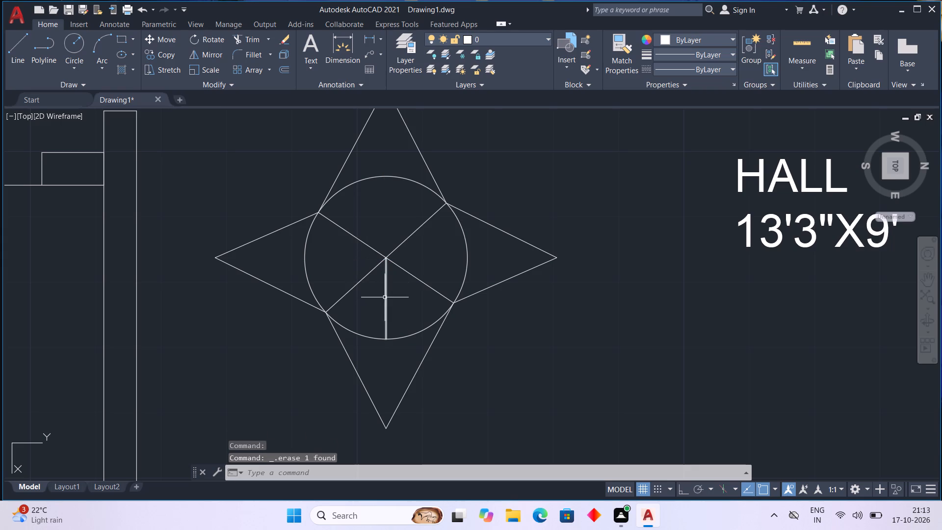
left_click(385, 297)
key("Delete")
Draw a vertical line about 4'-4" long between the star's top and bottom points and a horizontal line between its left and right points.
scroll(390, 299, "down", 1)
scroll(391, 299, "up", 1)
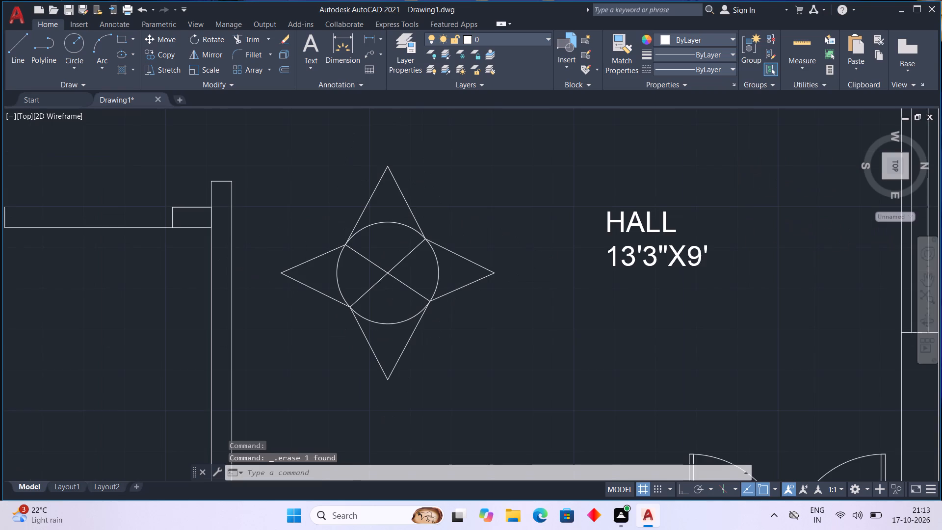
scroll(391, 299, "down", 2)
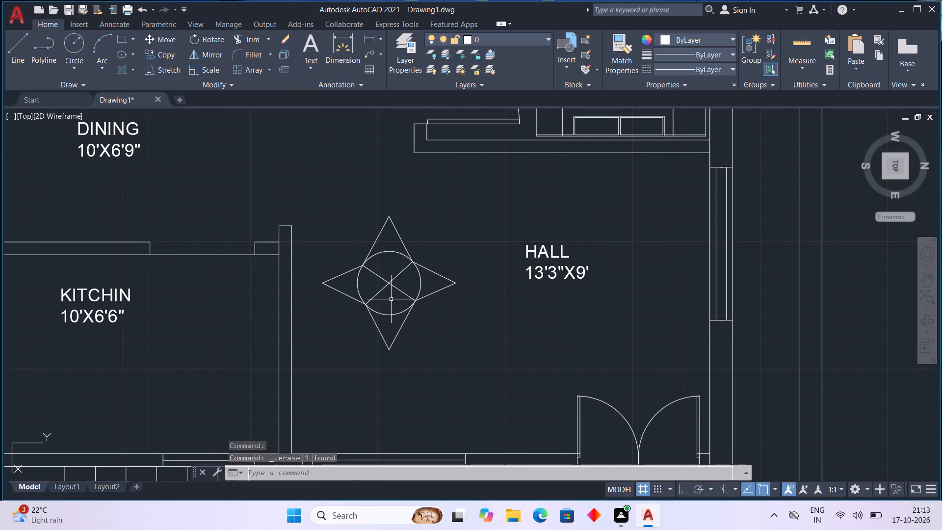
scroll(391, 299, "up", 1)
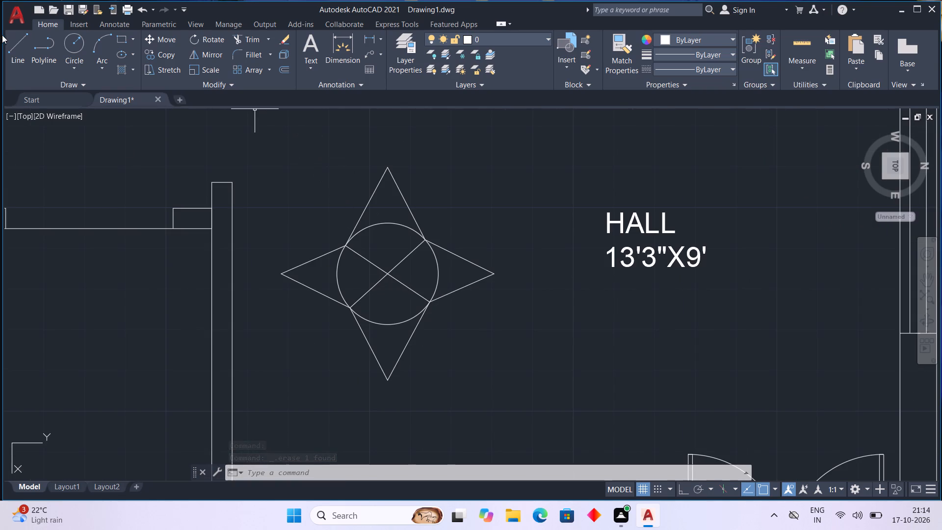
left_click(19, 43)
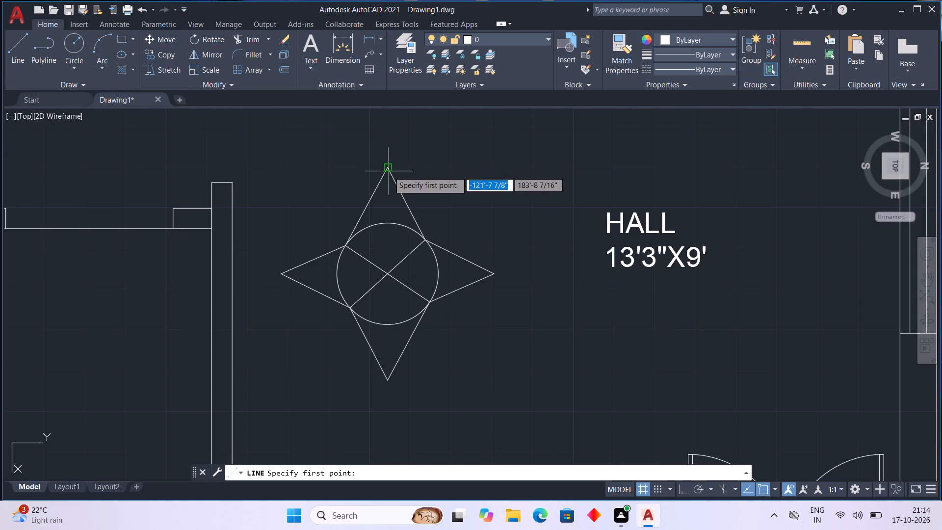
left_click(388, 171)
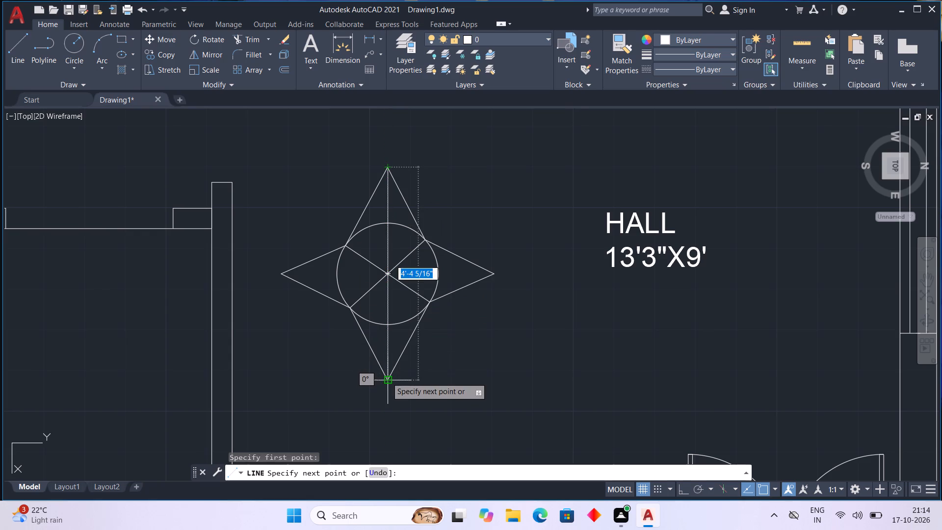
double_click(387, 378)
key("Escape")
key("space")
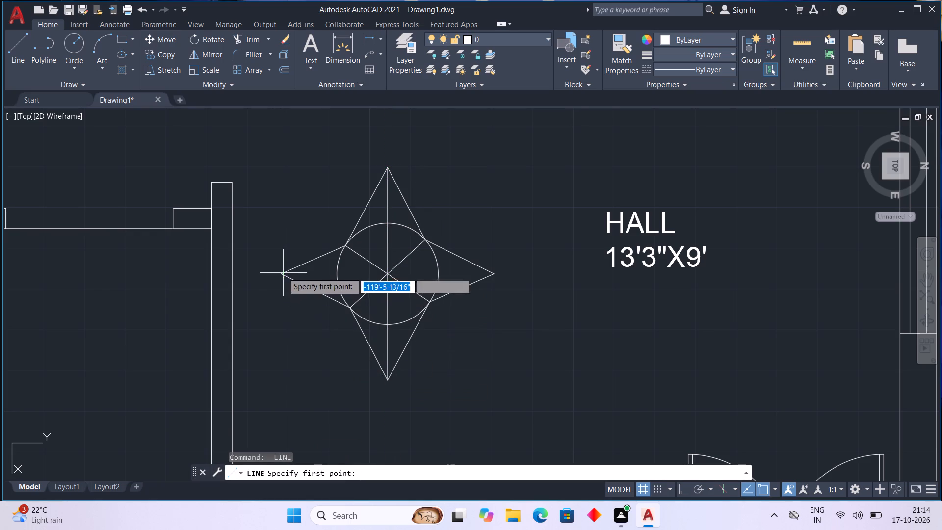
left_click(281, 270)
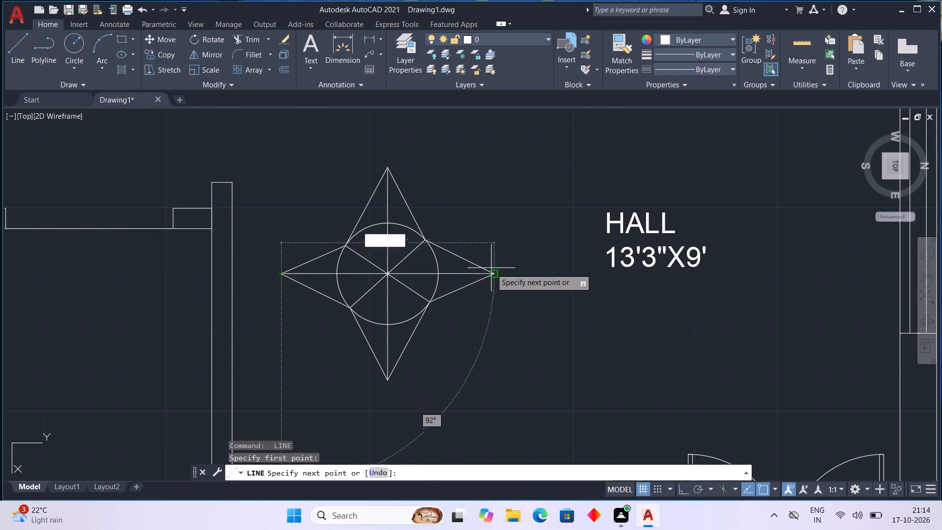
double_click(493, 274)
key("Escape")
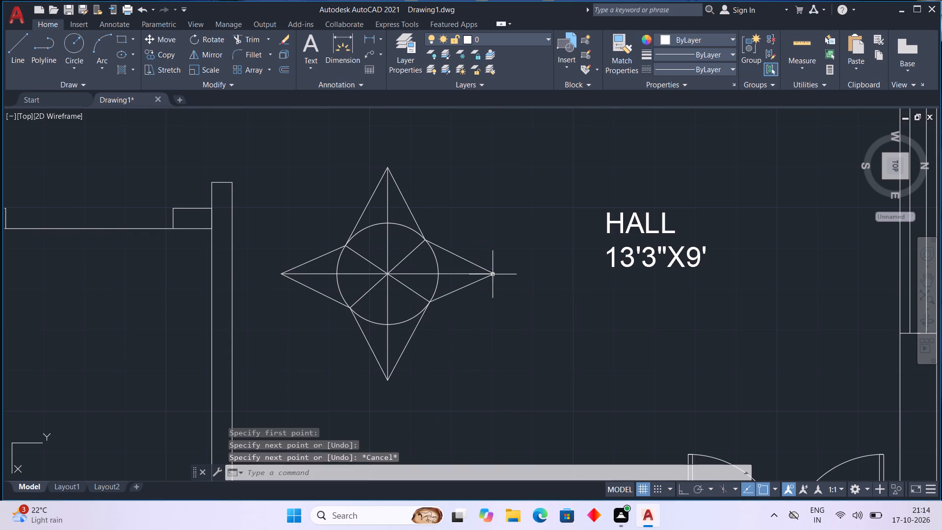
Trim away the four diagonal segments inside the circle, keeping only the vertical and horizontal axis lines.
scroll(438, 282, "up", 1)
scroll(438, 282, "down", 1)
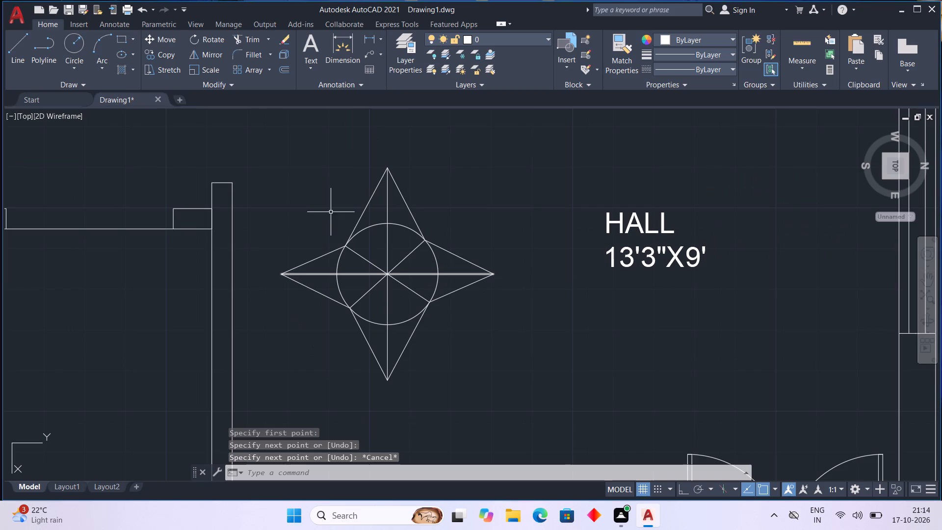
left_click(232, 38)
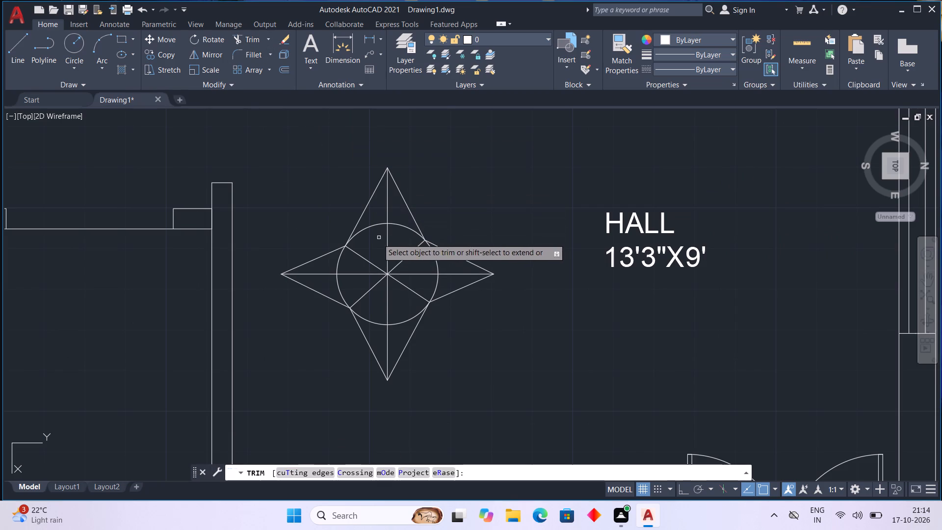
left_click(366, 259)
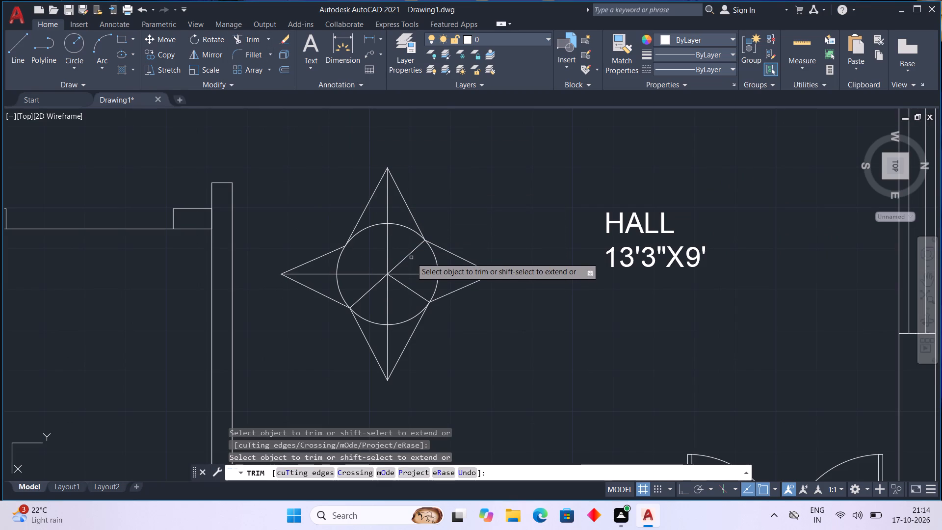
left_click(409, 254)
left_click(408, 292)
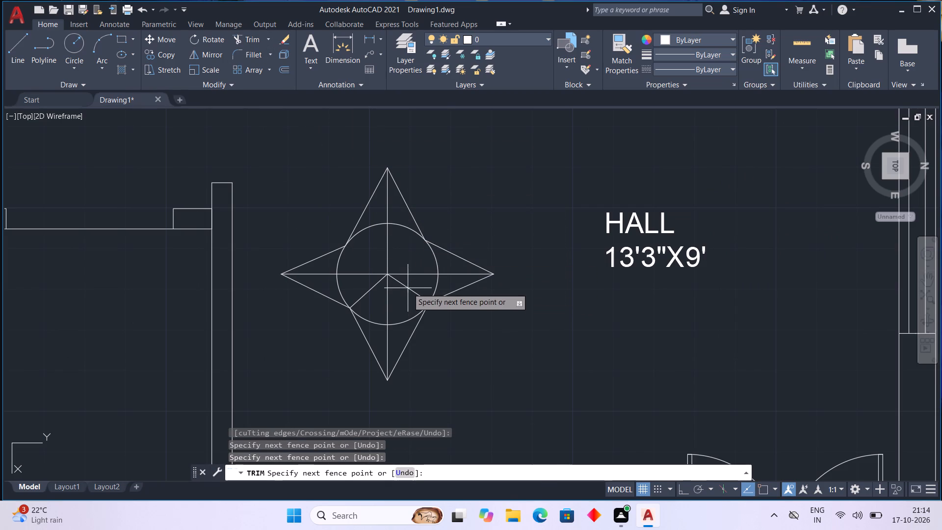
left_click(410, 288)
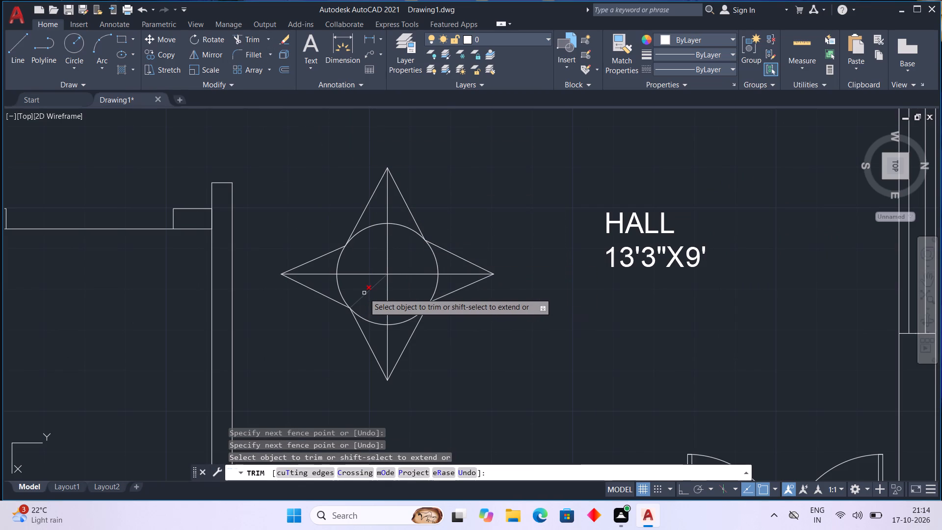
left_click(365, 293)
key("Escape")
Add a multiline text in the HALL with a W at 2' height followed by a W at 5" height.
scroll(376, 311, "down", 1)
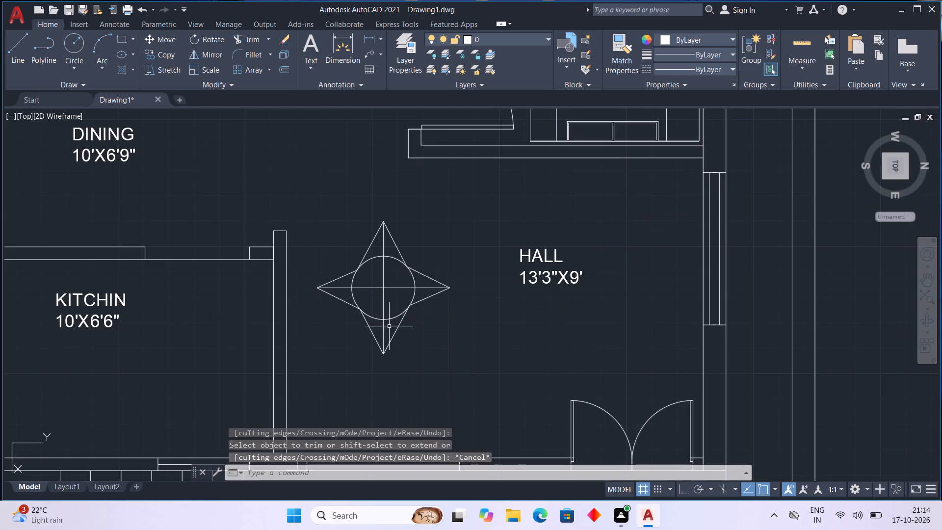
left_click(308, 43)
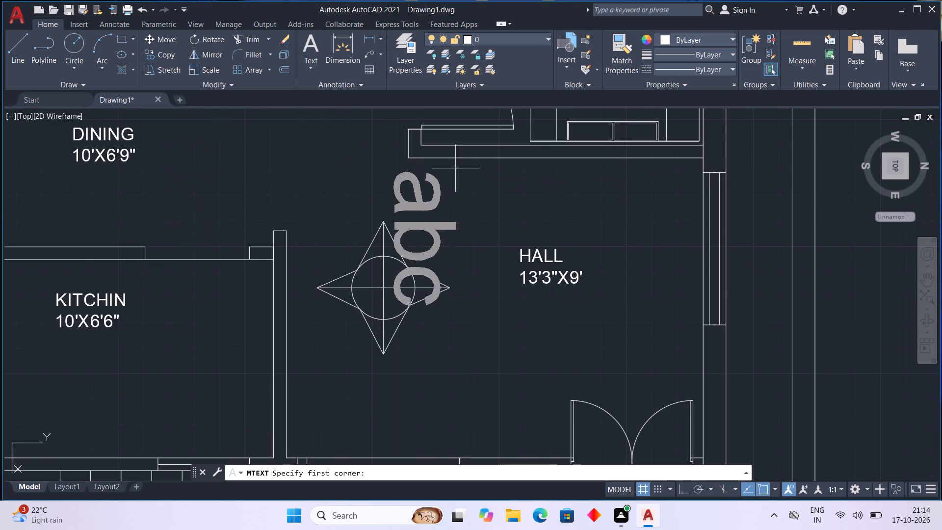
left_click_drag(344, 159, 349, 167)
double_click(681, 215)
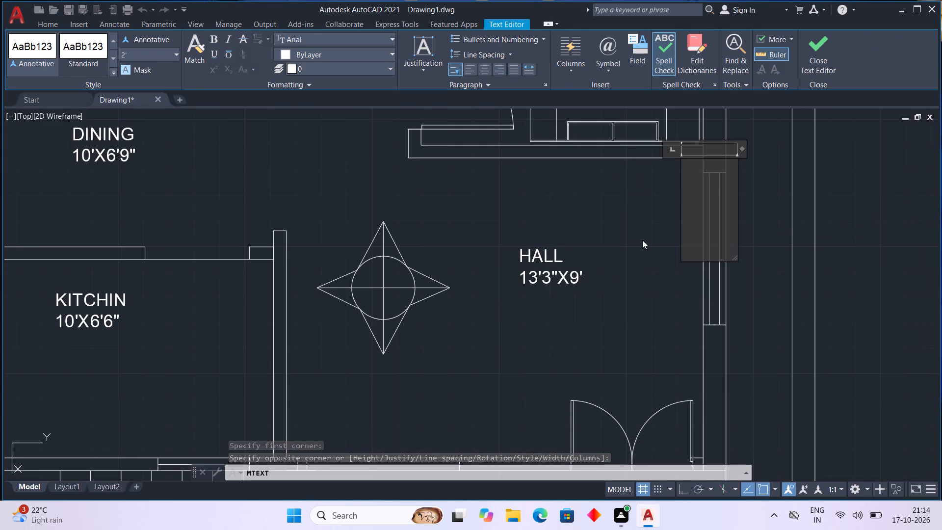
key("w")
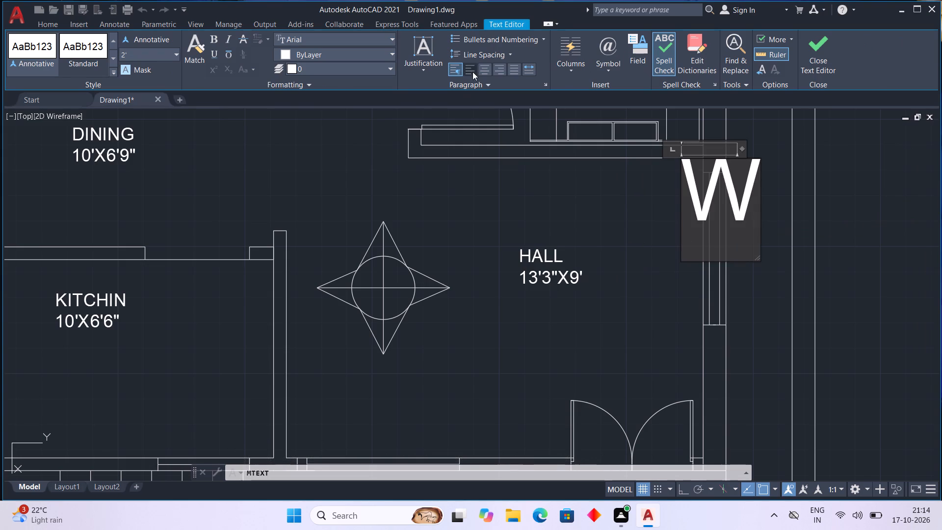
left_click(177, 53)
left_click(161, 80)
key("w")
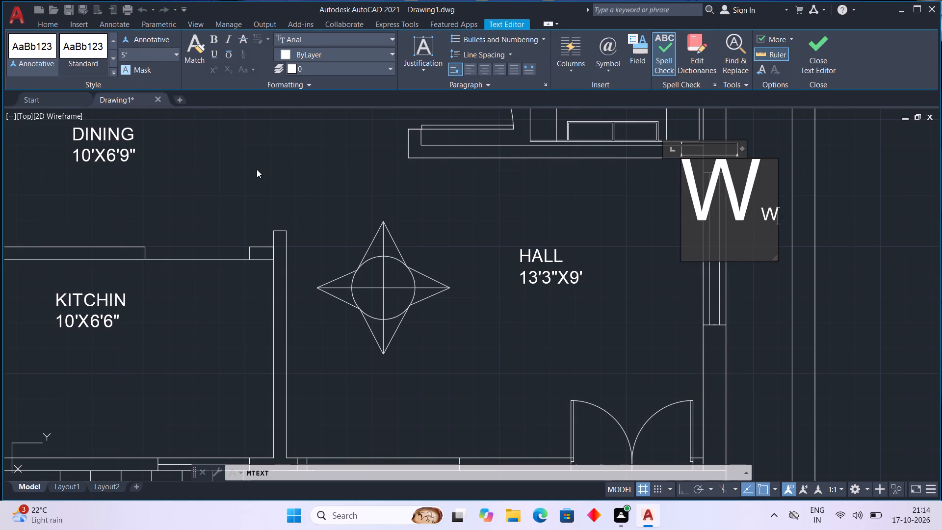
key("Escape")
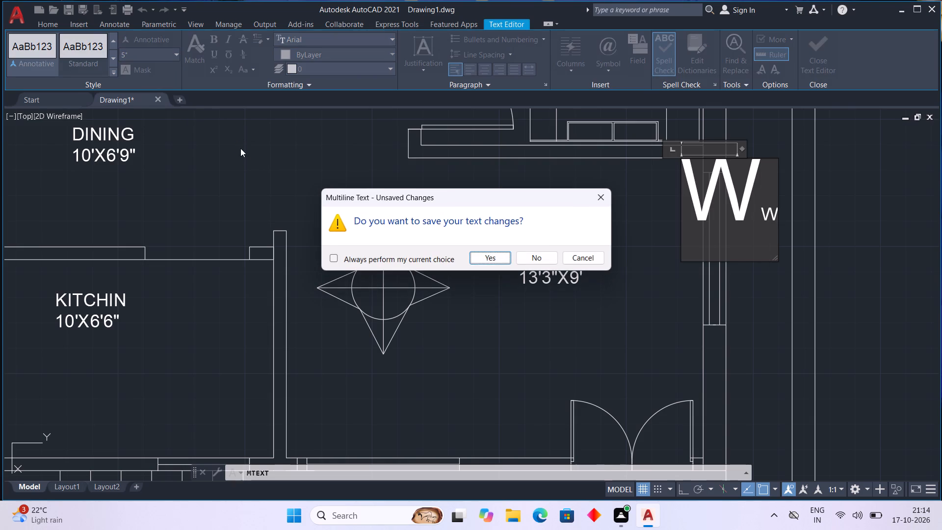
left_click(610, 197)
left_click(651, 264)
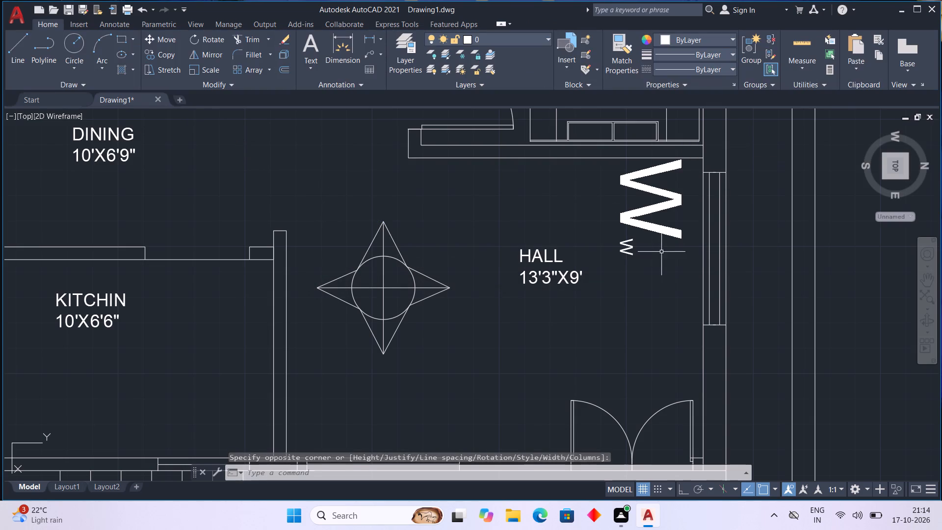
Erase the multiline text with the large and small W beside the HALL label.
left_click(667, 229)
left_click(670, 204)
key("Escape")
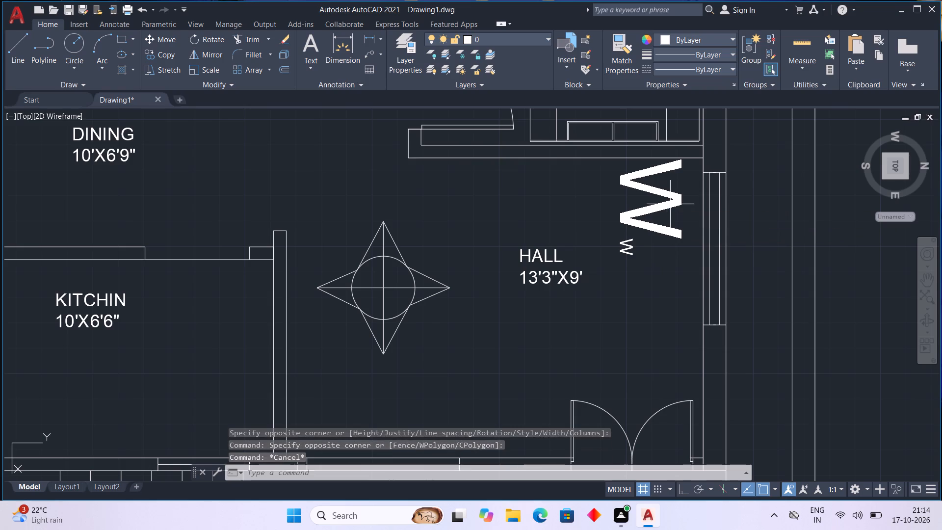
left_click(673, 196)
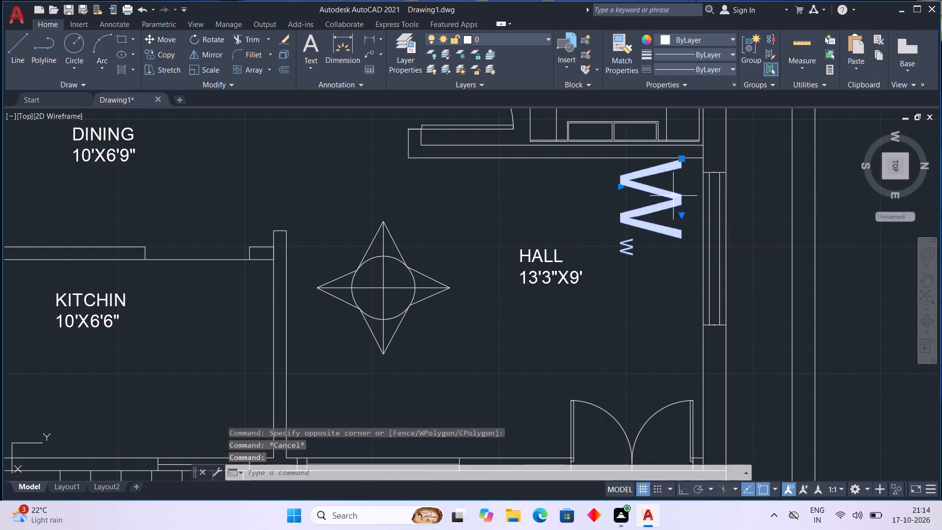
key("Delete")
Add a multiline text W with a height of 5" in the HALL, near the window wall.
left_click(323, 52)
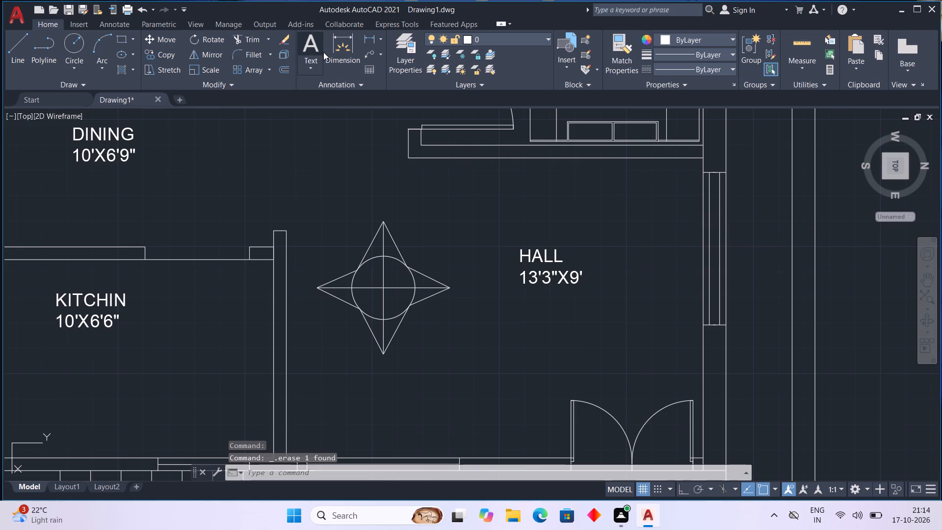
left_click_drag(380, 173, 407, 244)
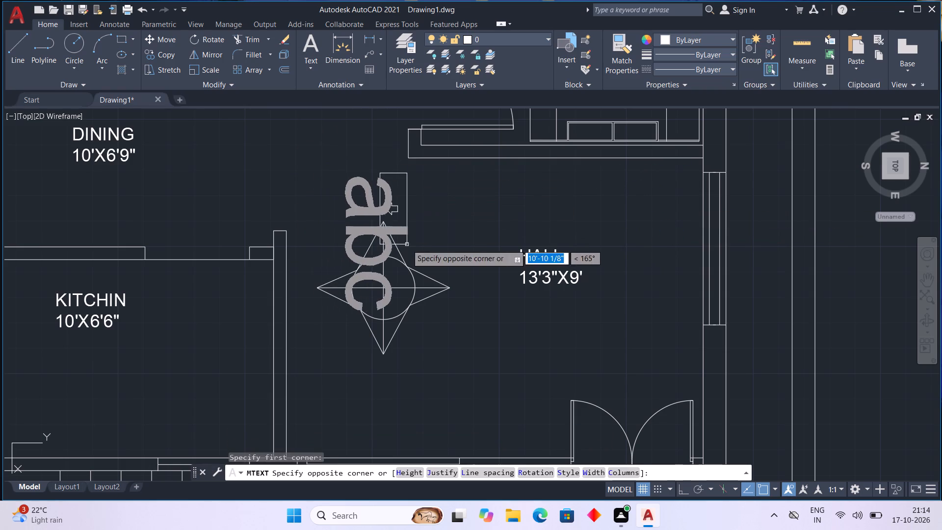
left_click(670, 296)
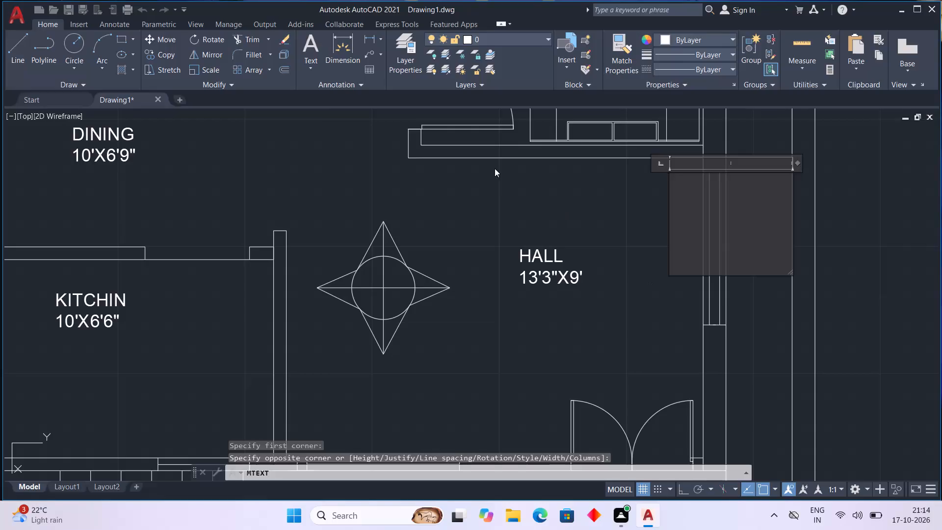
left_click(179, 54)
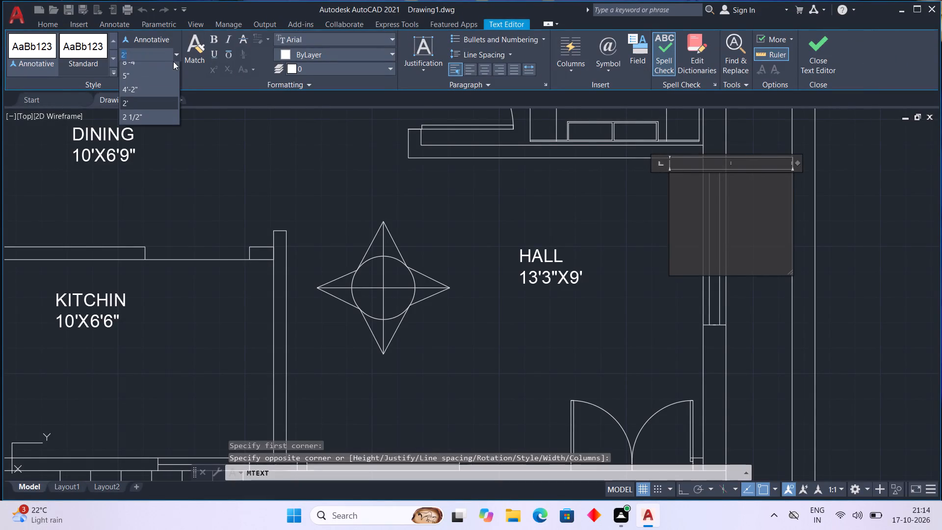
left_click(170, 80)
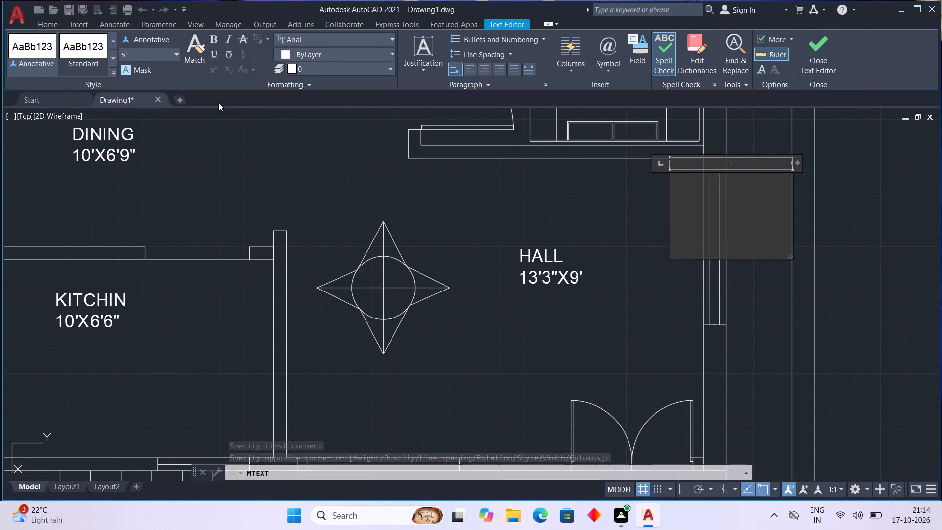
key("w")
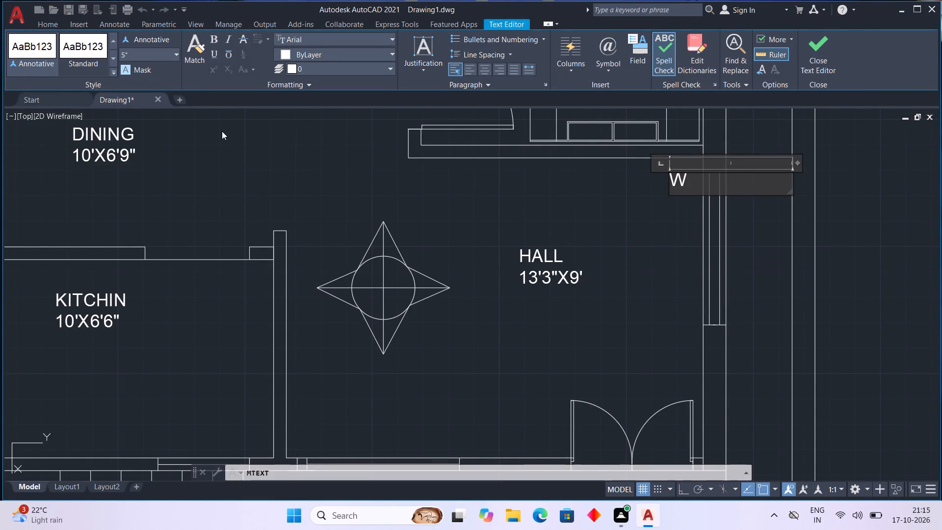
left_click(605, 290)
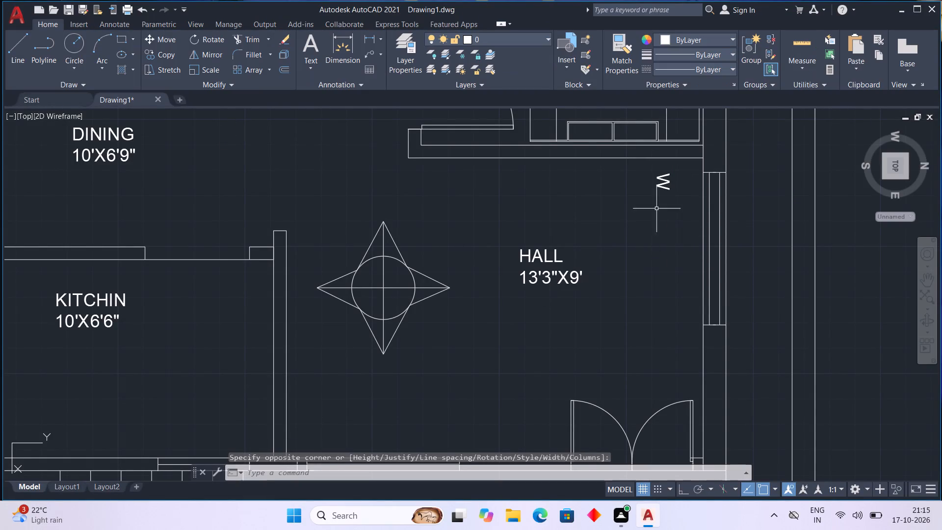
Move the W text from beside the window wall to just above the star's top point.
double_click(669, 176)
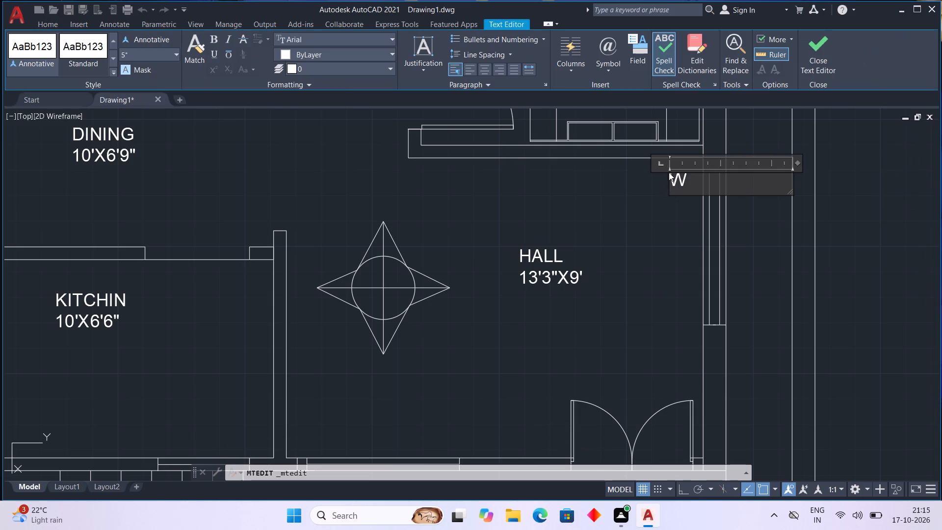
key("Escape")
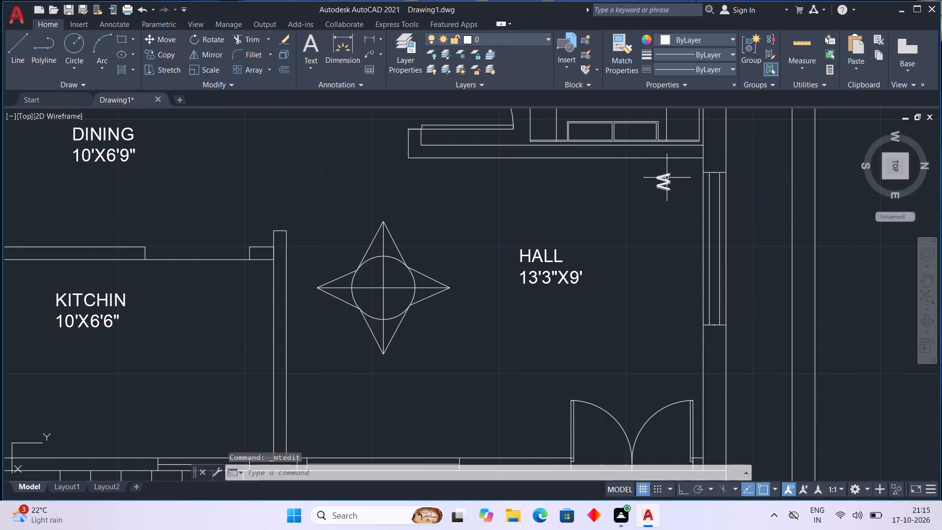
left_click(667, 178)
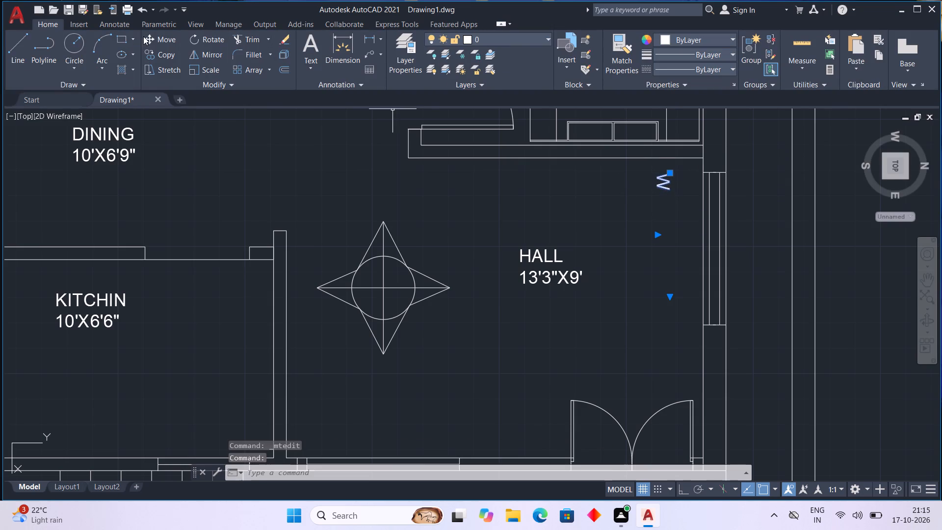
left_click(153, 37)
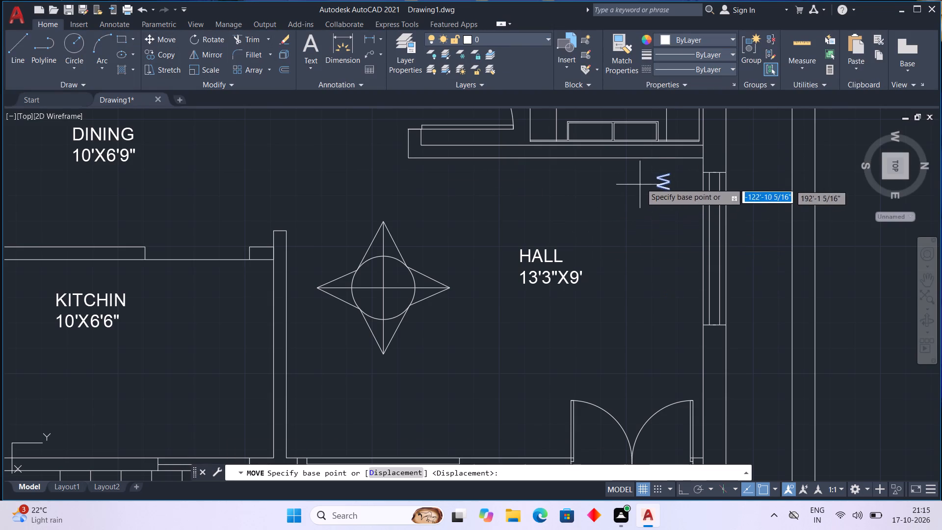
left_click(666, 185)
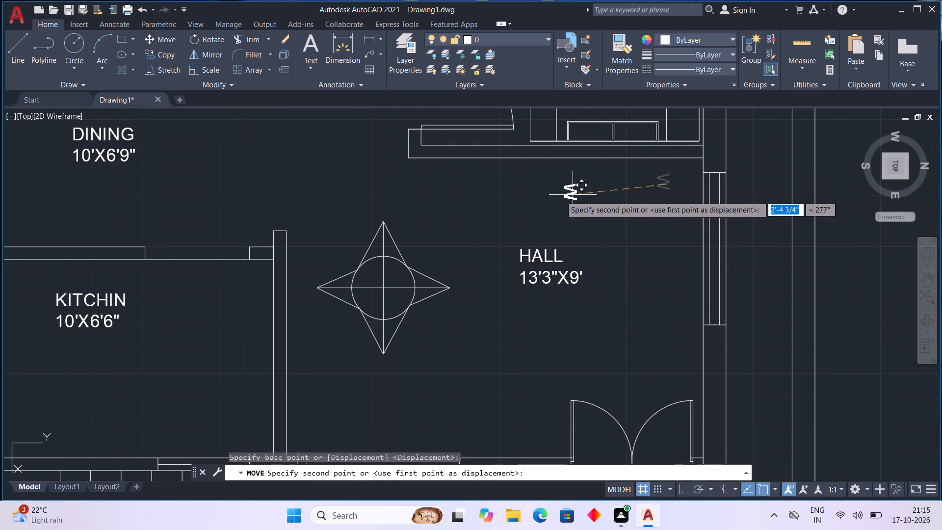
left_click(382, 200)
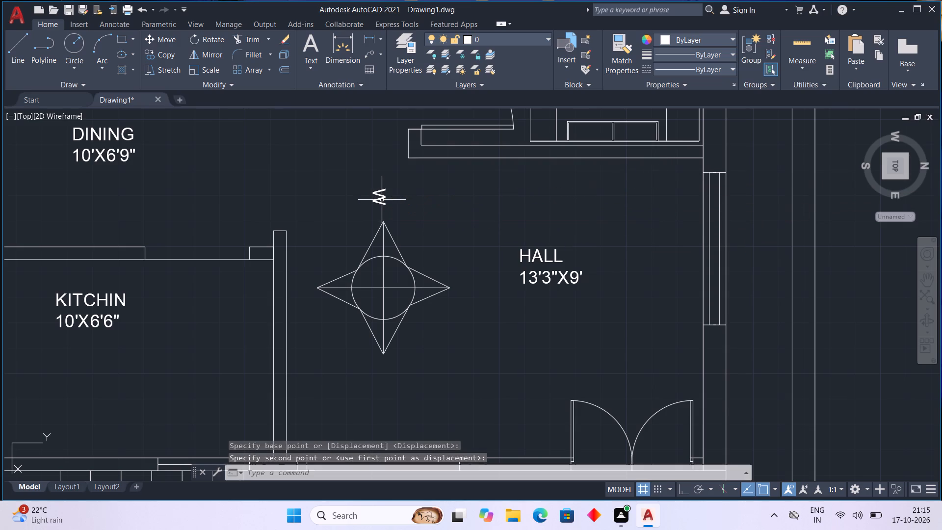
Rotate the W text by 90° so that it reads upright like the room labels.
left_click(382, 200)
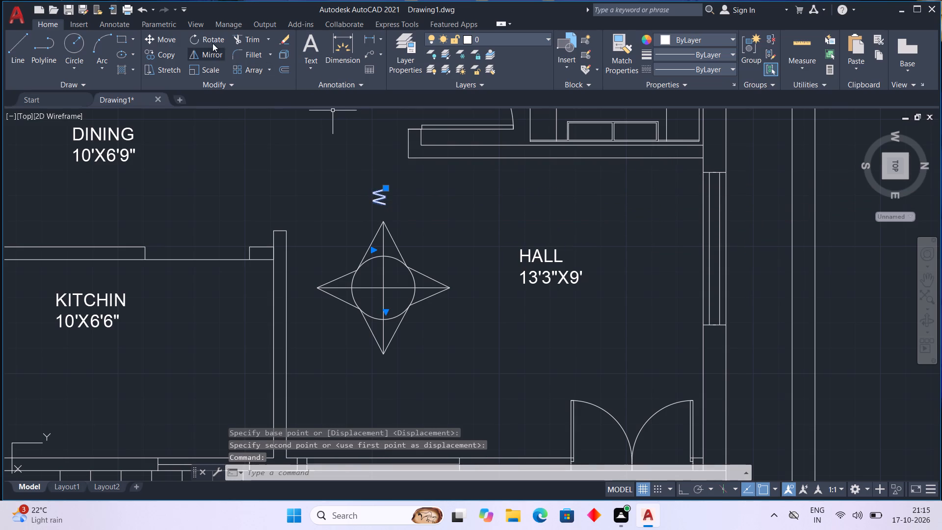
left_click(190, 36)
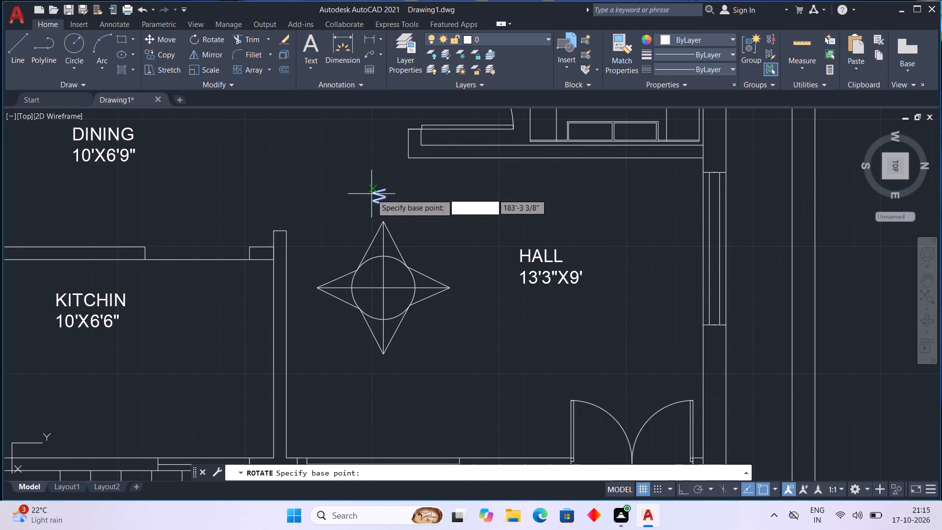
left_click(371, 194)
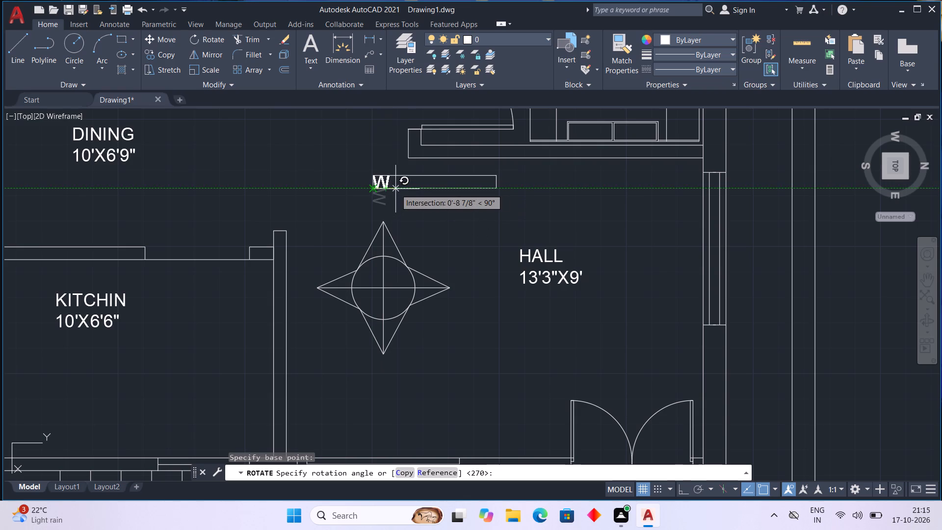
left_click(395, 189)
key("Escape")
Nudge the W text down and slightly sideways until it is centred just above the star's top point.
left_click(387, 183)
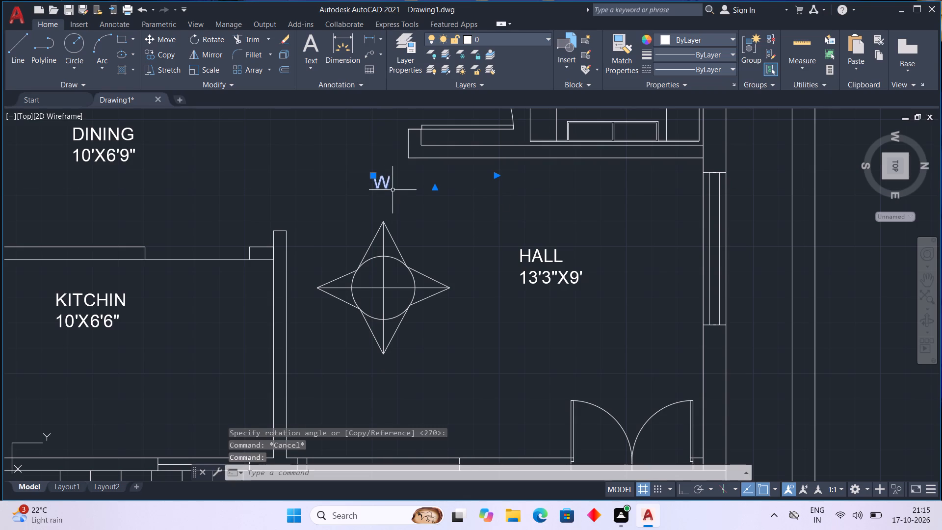
key("ctrl+Down")
key("ctrl+Down")
key("ctrl+Down")
key("ctrl+Down")
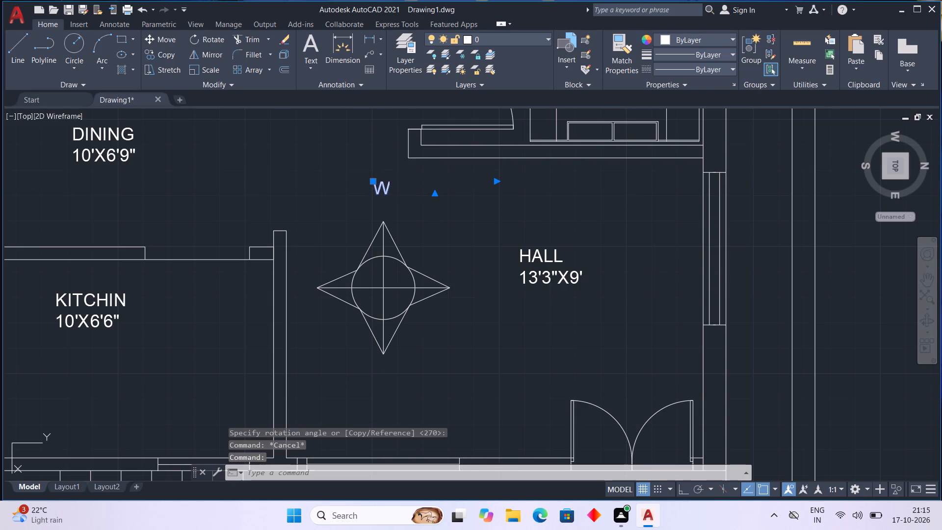
key("ctrl+Down")
key("ctrl+Down")
key("ctrl+Down")
key("ctrl+Right")
key("ctrl+Right")
key("ctrl+Down")
key("ctrl+Down")
key("ctrl+Down")
key("ctrl+Down")
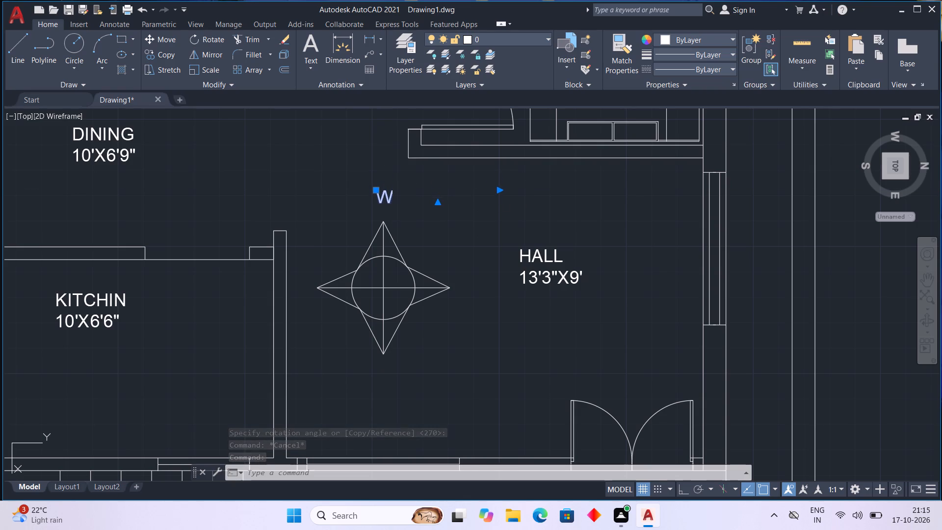
key("ctrl+Left")
key("ctrl+Down")
key("ctrl+Down")
key("ctrl+Down")
key("ctrl+Down")
key("ctrl+Down")
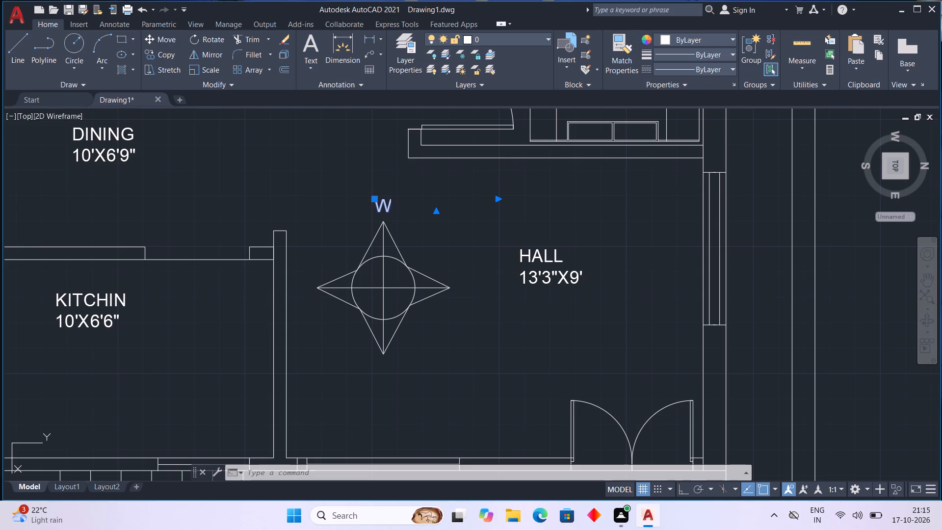
Nudge the W text slightly up, away from the star's top point.
key("ctrl+Up")
key("Escape")
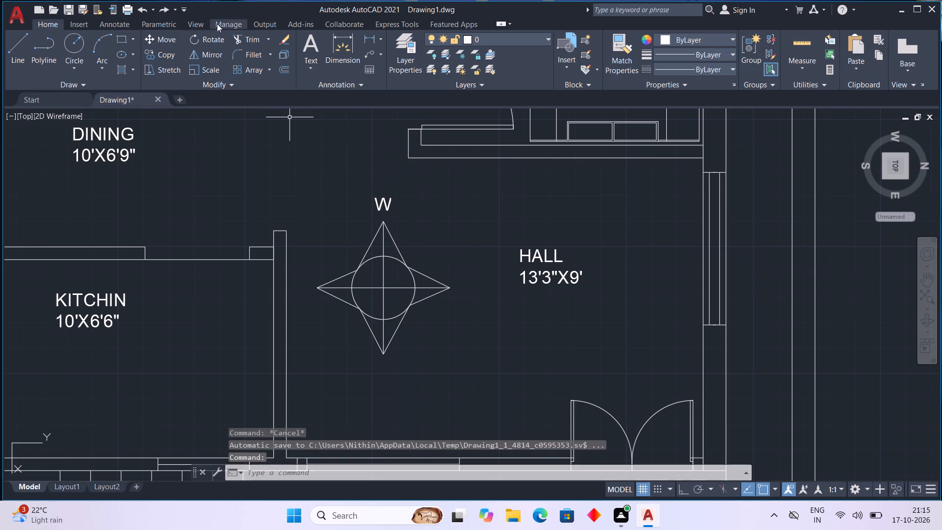
Add a multiline text N with a height of 5" in the HALL, between the star and the wall above it.
left_click(318, 40)
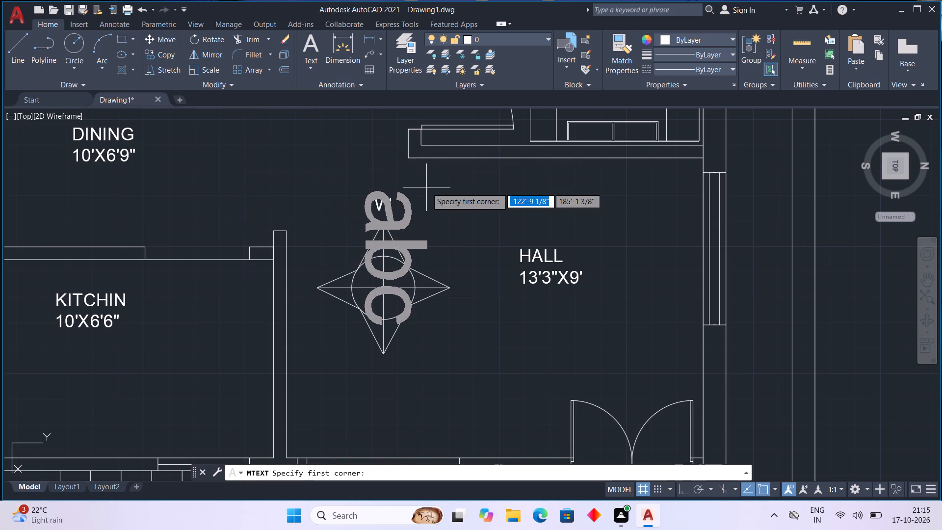
left_click(426, 187)
left_click(467, 215)
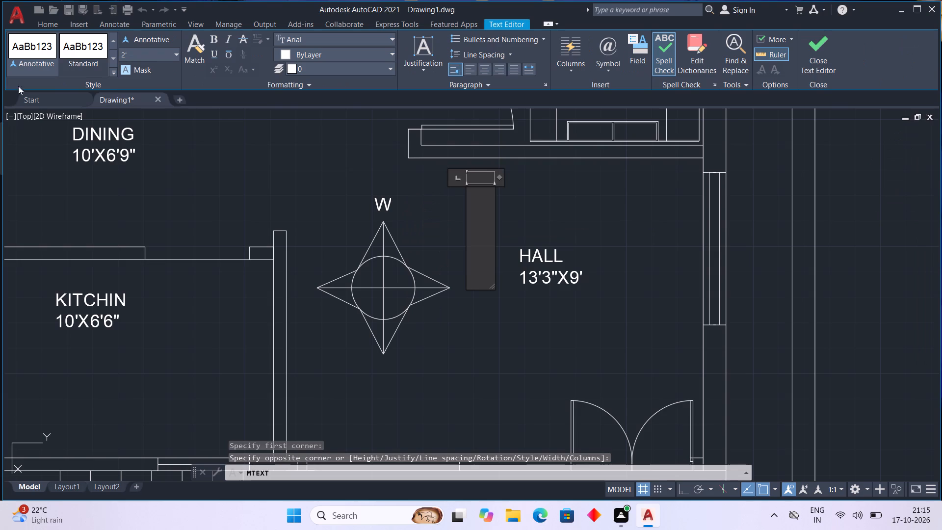
left_click(177, 54)
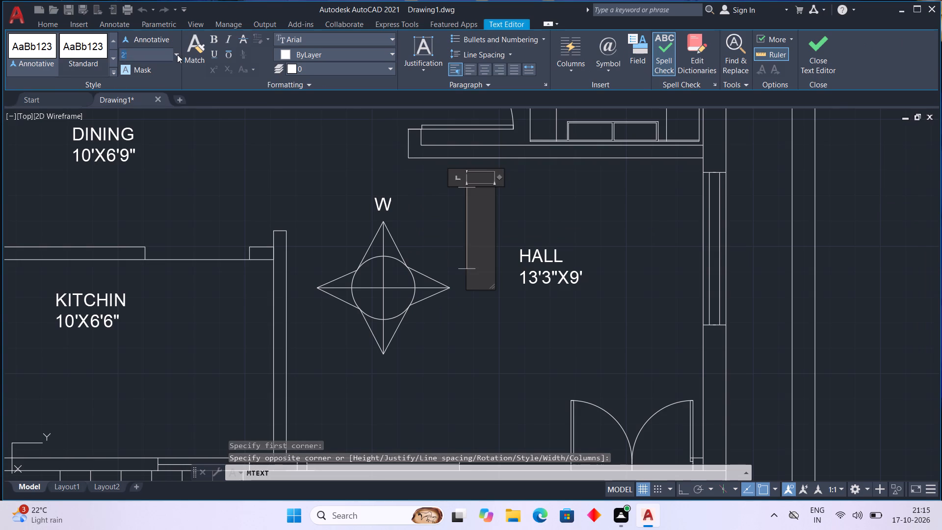
left_click(165, 79)
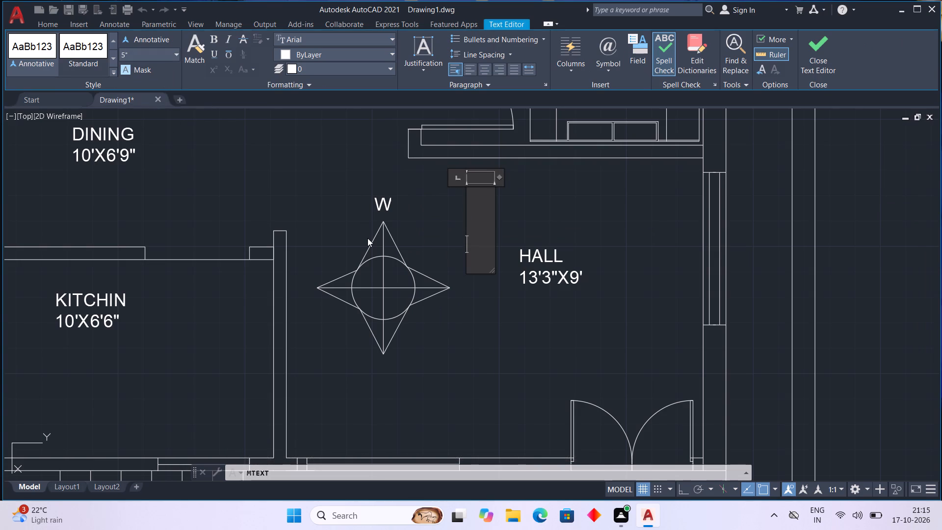
key("n")
left_click(495, 275)
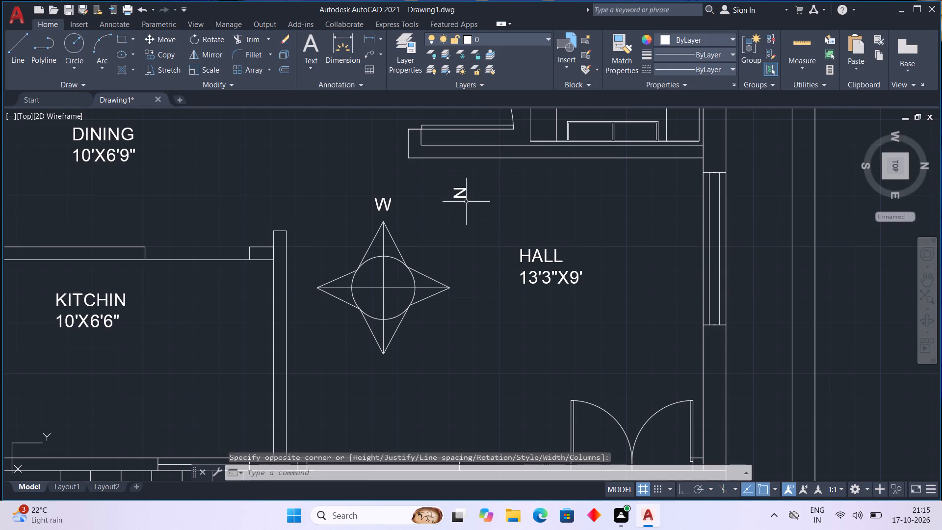
Rotate the N text by 90° so that it reads upright like the room labels.
left_click(462, 191)
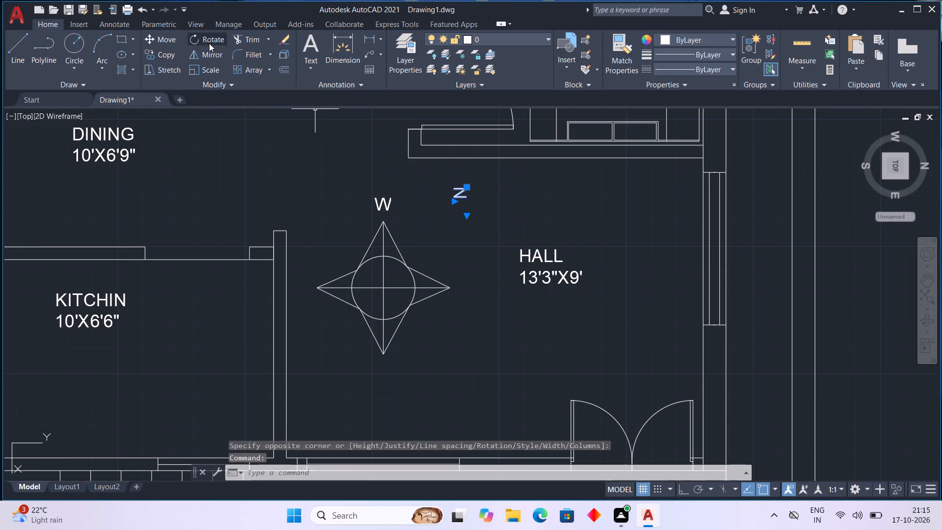
left_click(204, 40)
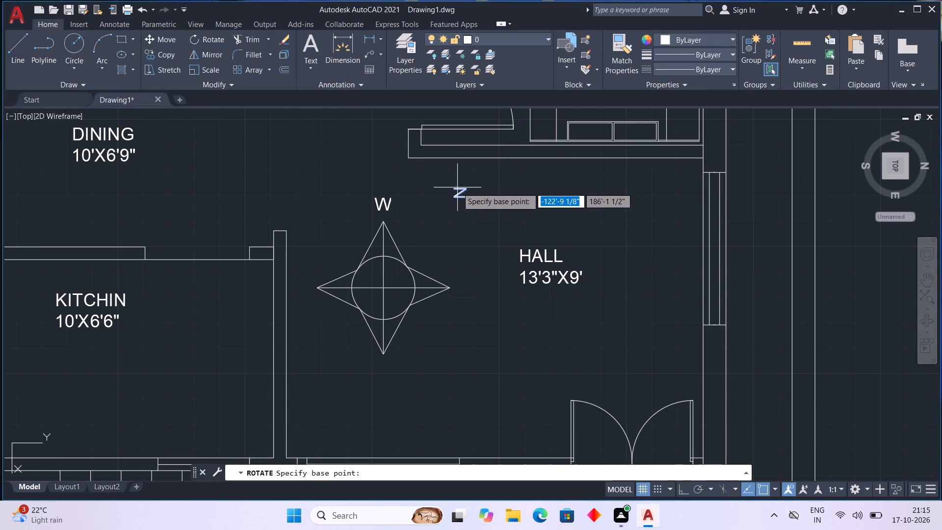
left_click(457, 187)
left_click(469, 187)
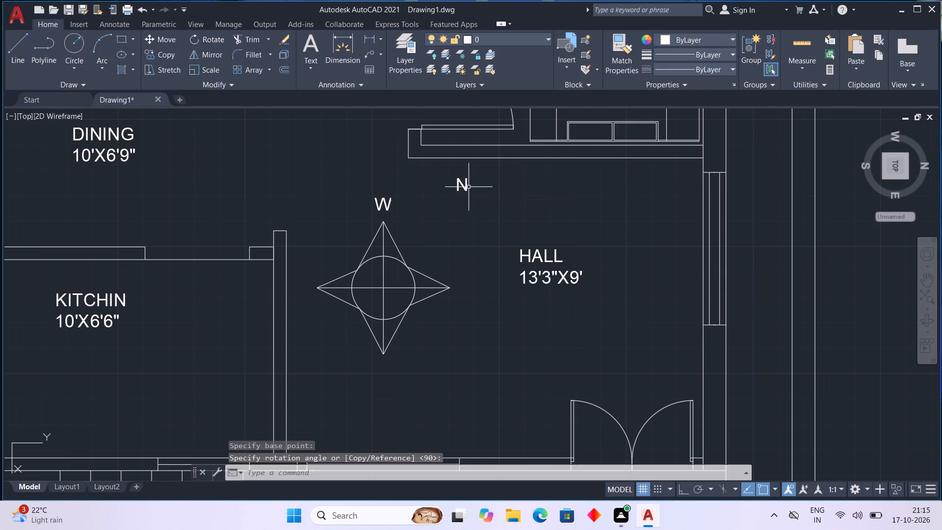
Move the N text to just beyond the star's right point, in line with its horizontal axis.
left_click(465, 185)
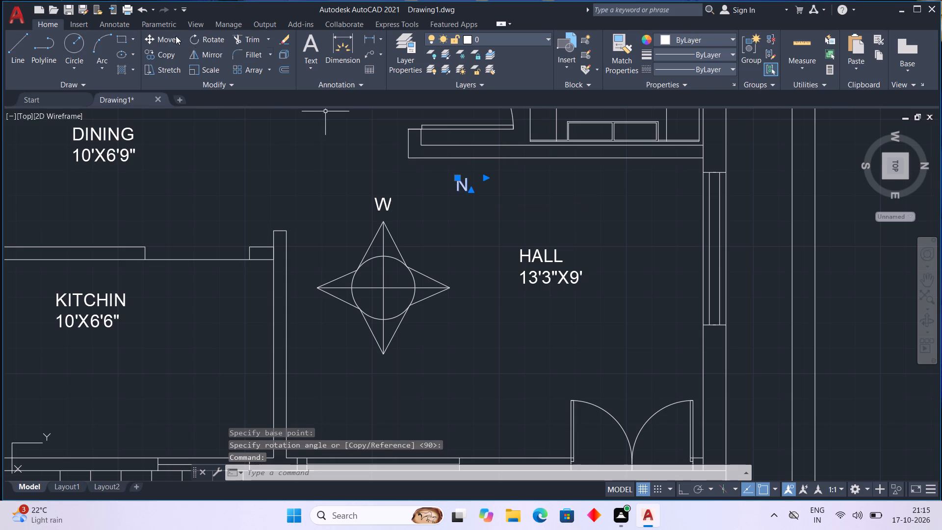
left_click(157, 37)
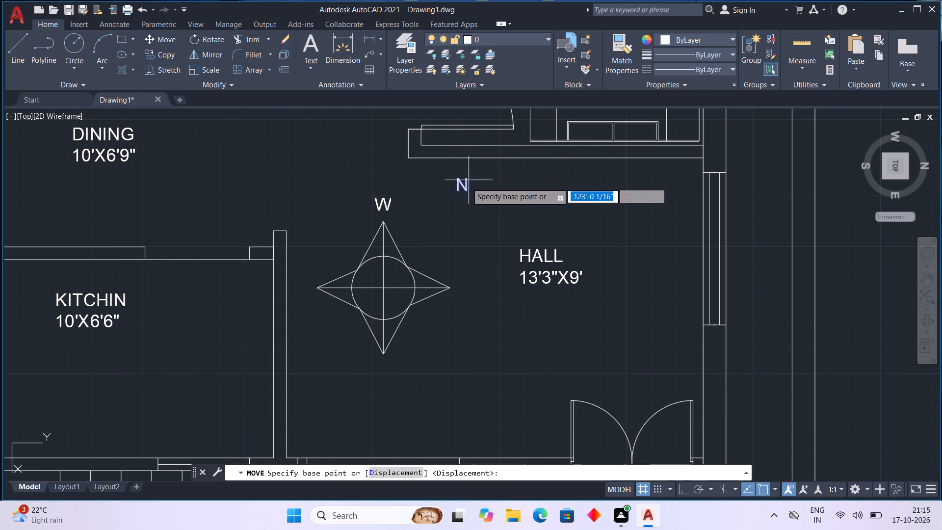
left_click_drag(461, 183, 455, 279)
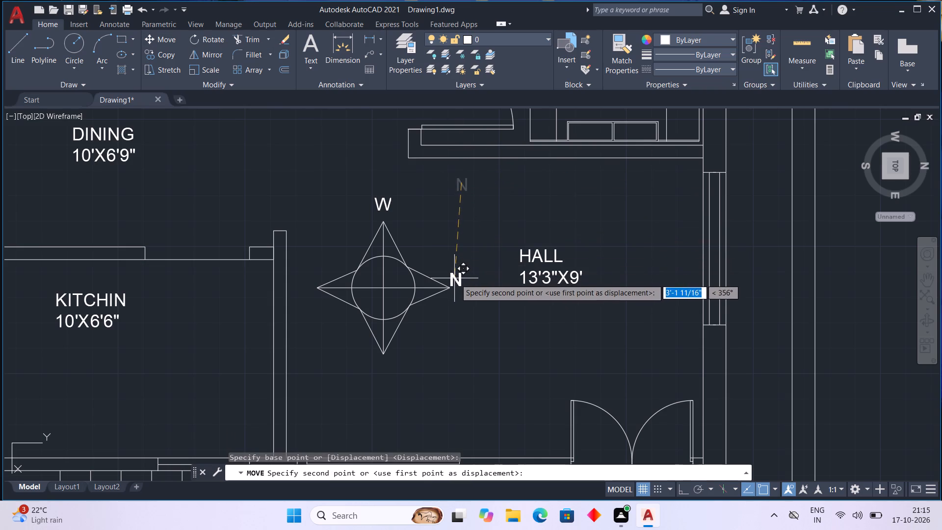
left_click_drag(455, 279, 458, 286)
left_click(458, 286)
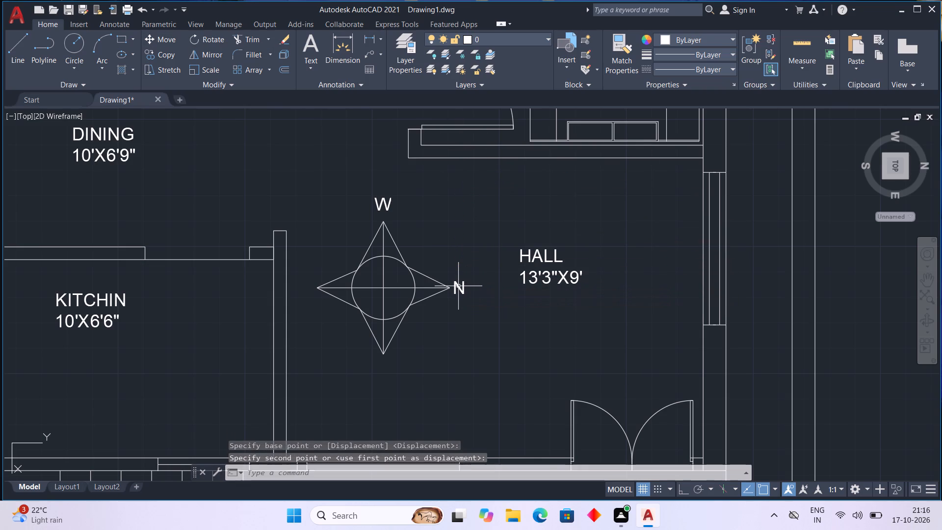
Nudge the W text down so that it sits closer to the star's top point.
left_click(384, 201)
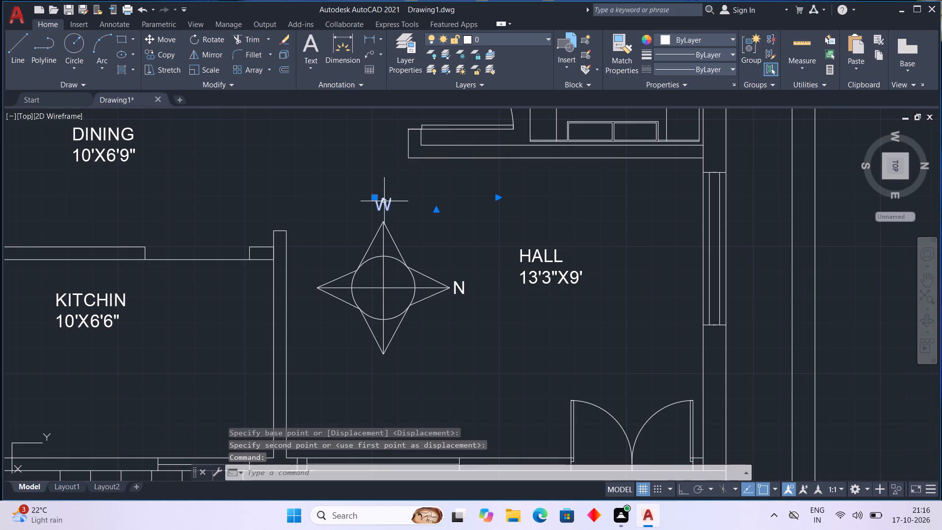
key("ctrl+Down")
key("ctrl+Down")
key("ctrl+Down")
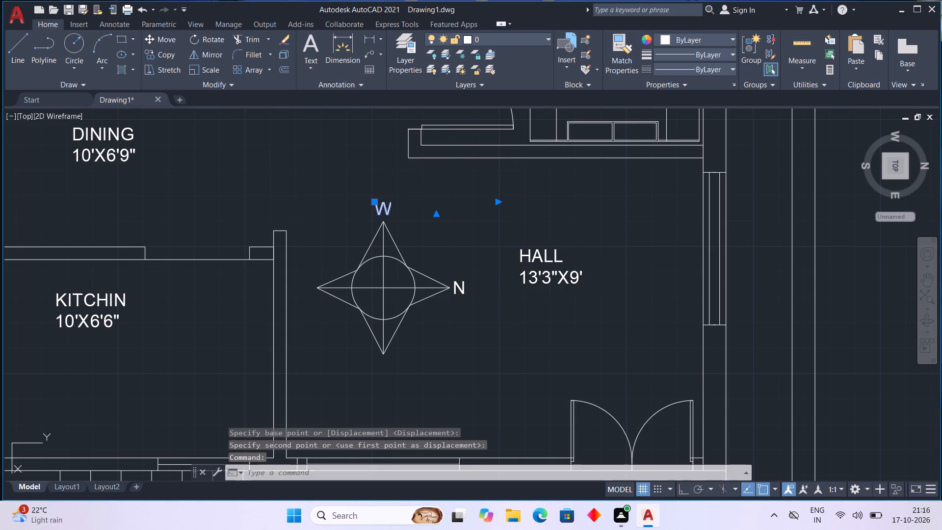
key("Escape")
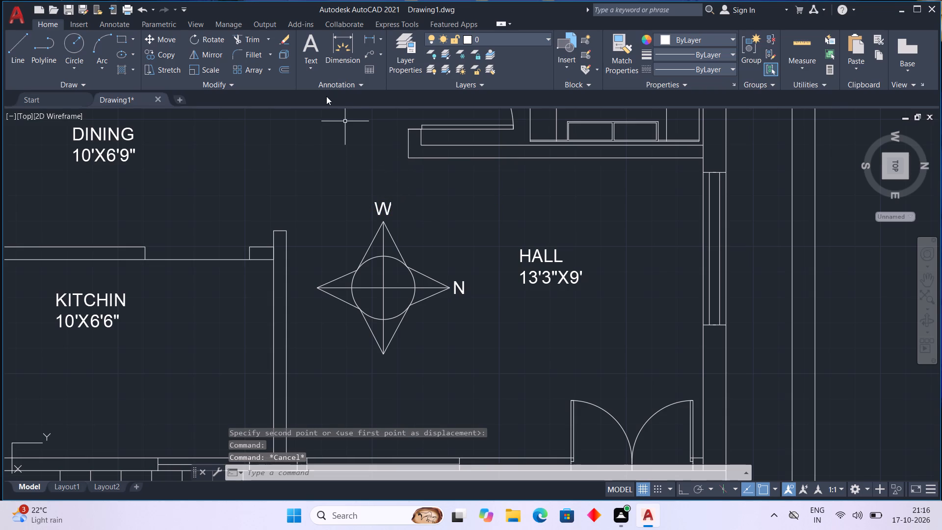
Add a multiline text S with a height of 5" above the star, beside the end of the HALL's upper wall.
left_click(315, 40)
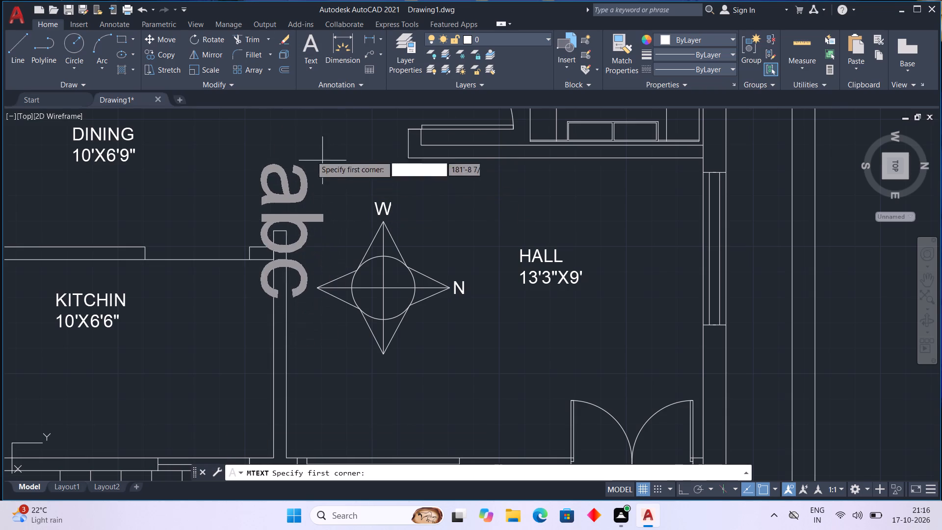
left_click_drag(246, 137, 337, 198)
left_click(409, 225)
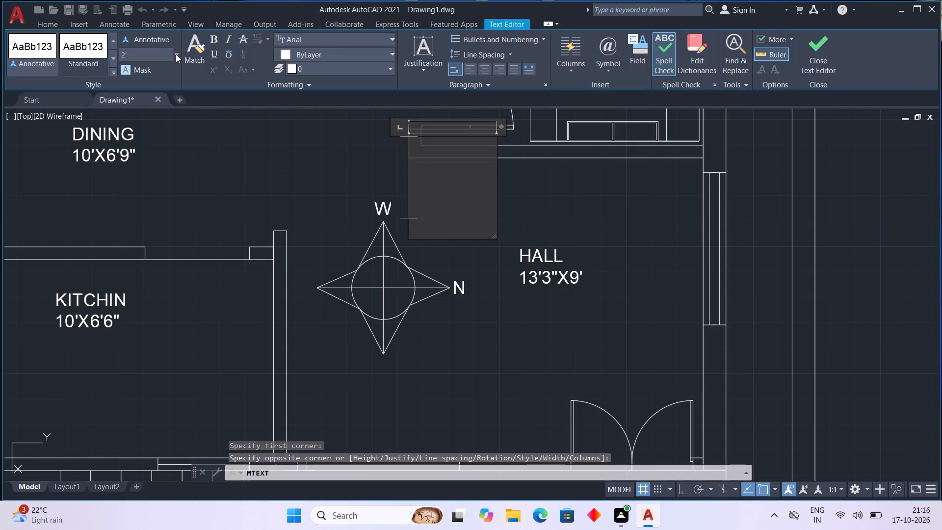
left_click(176, 54)
left_click(166, 85)
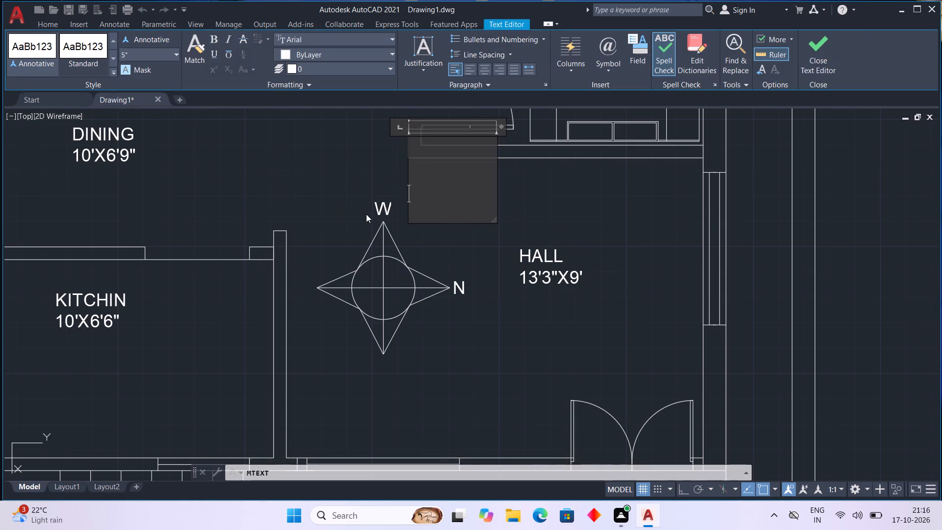
key("s")
key("Return")
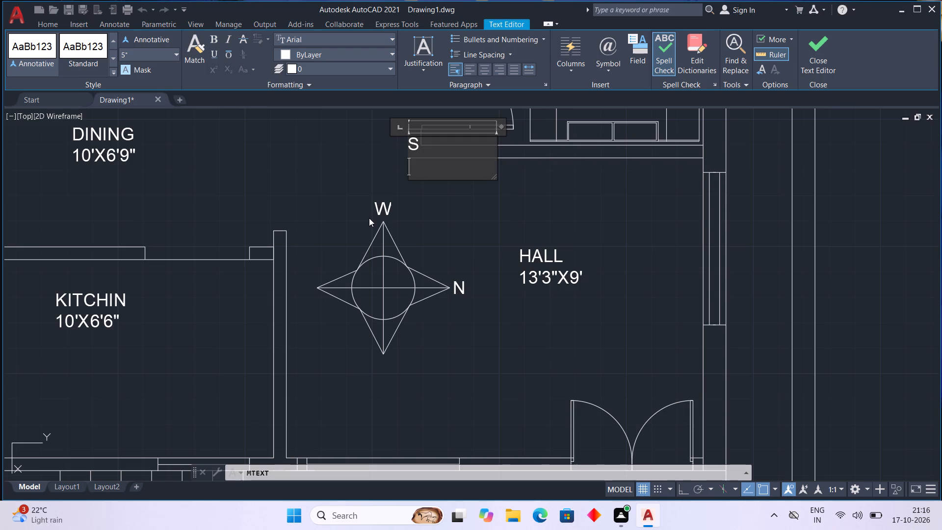
left_click(476, 233)
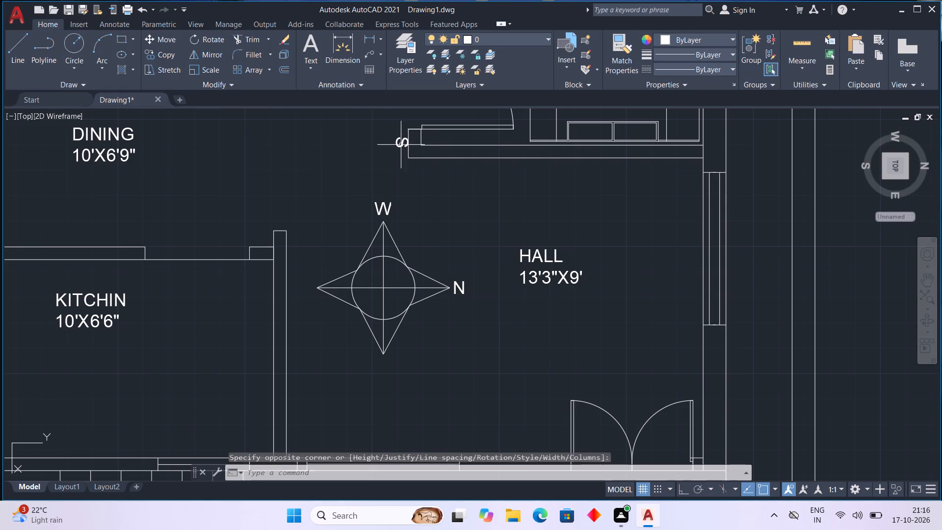
Move the S text to just beyond the star's left point, beside the kitchen wall.
left_click(400, 139)
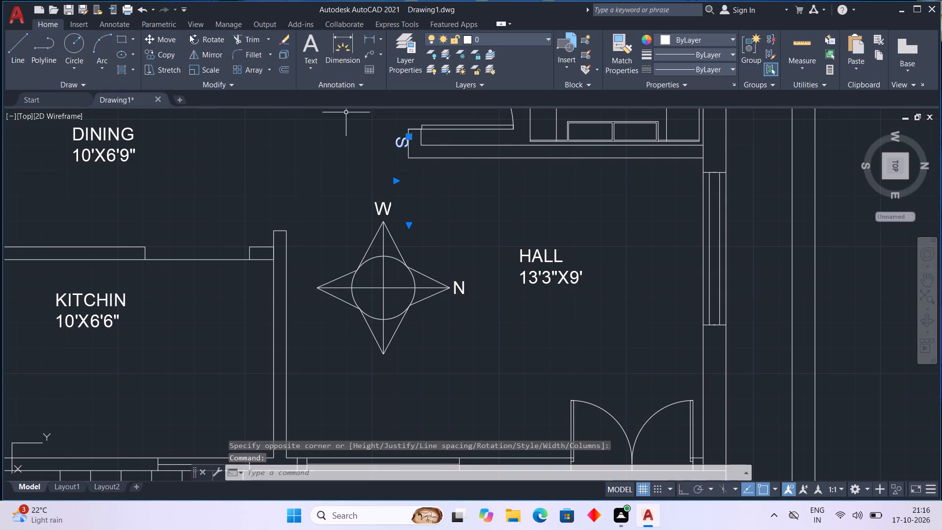
left_click(156, 39)
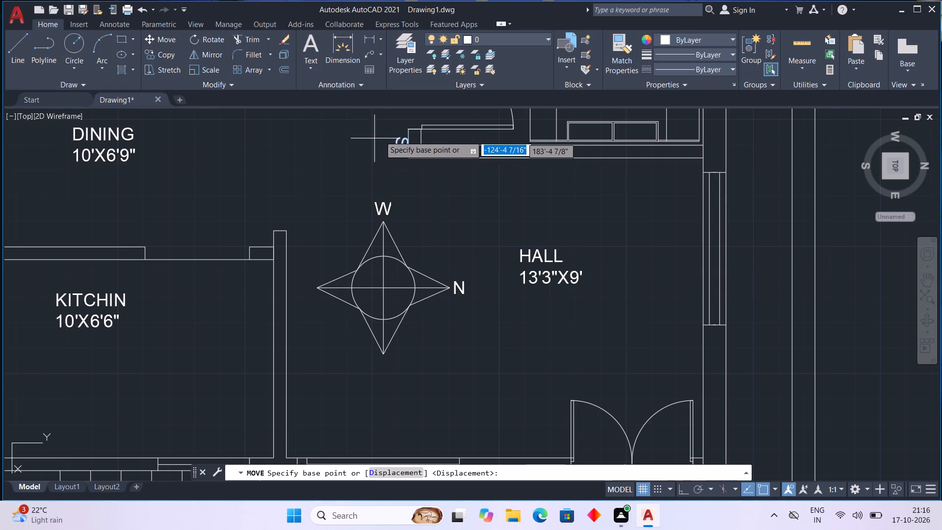
left_click_drag(405, 142, 353, 241)
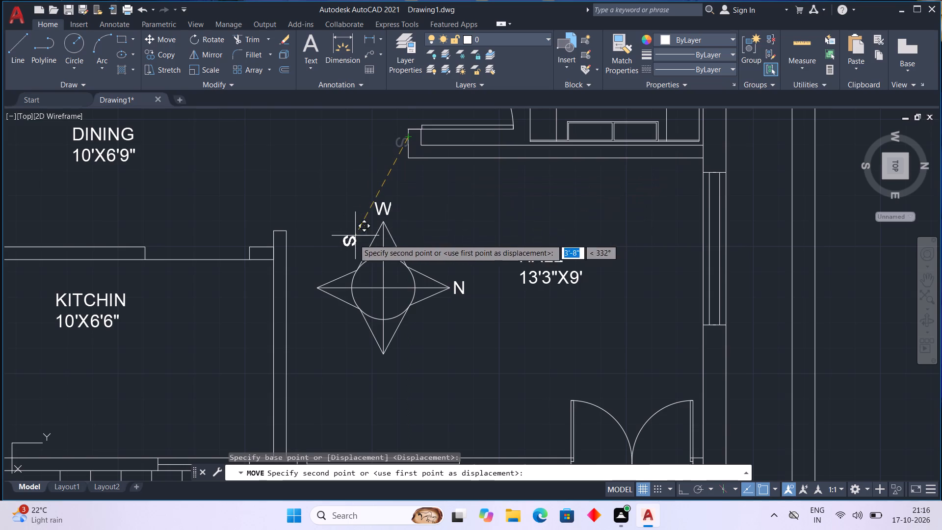
left_click_drag(353, 241, 307, 286)
left_click(307, 286)
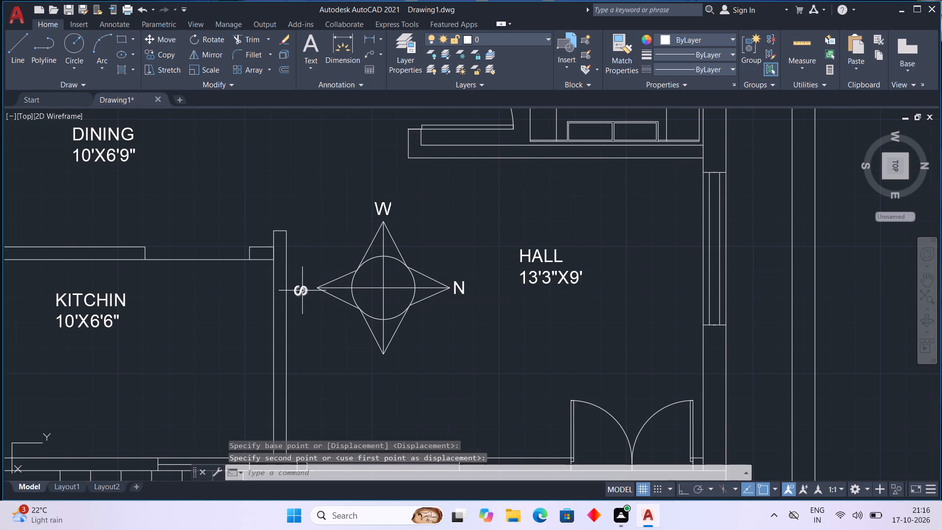
Rotate the S text by 90° so that it reads upright like the other direction letters.
left_click_drag(302, 291, 255, 66)
left_click(201, 40)
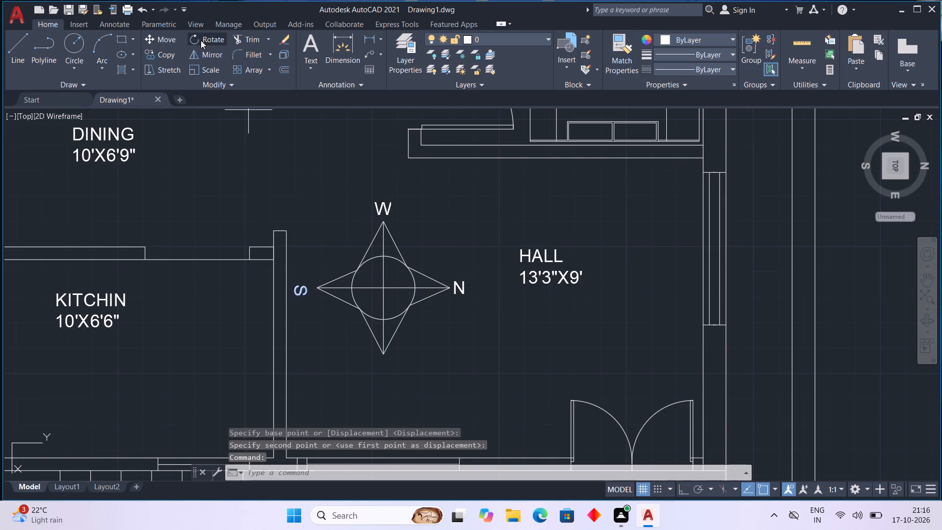
left_click(302, 290)
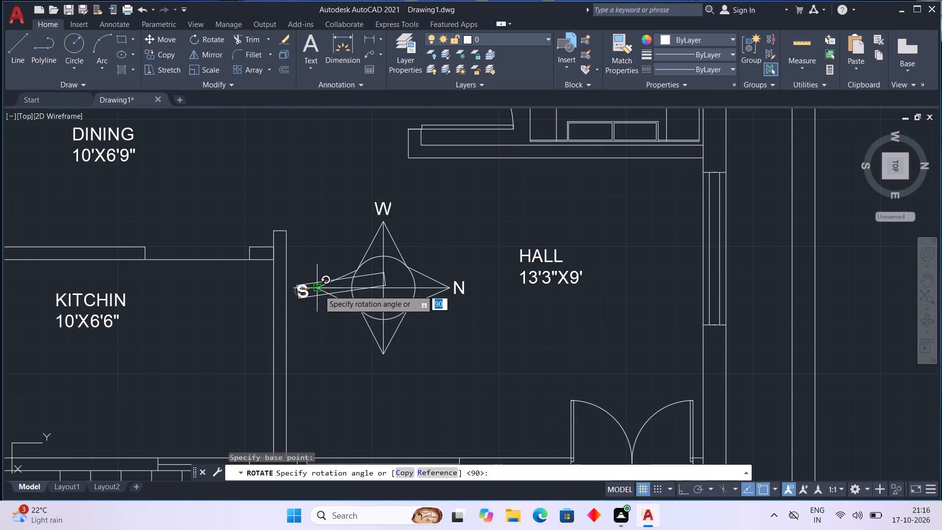
left_click(319, 290)
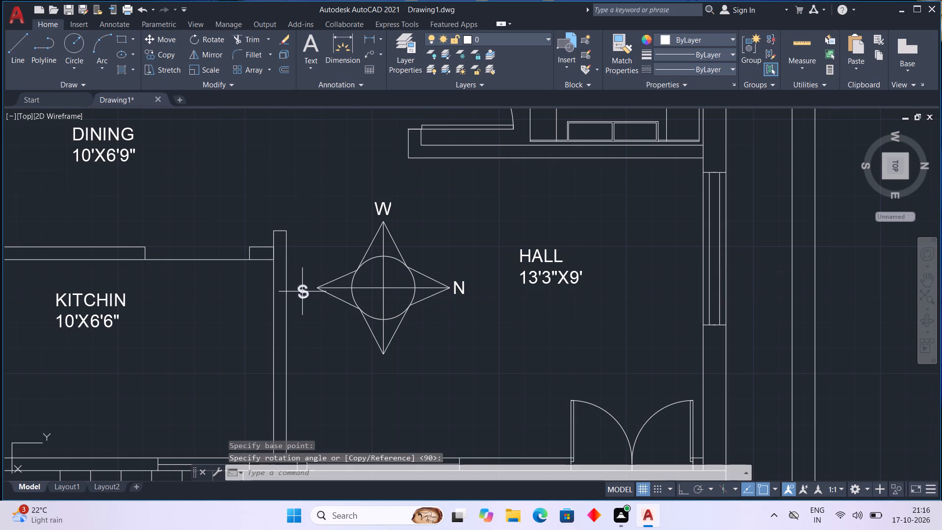
Nudge the S text up until it lines up with the star's left point.
left_click(302, 291)
key("ctrl+Up")
key("ctrl+Up")
key("ctrl+Up")
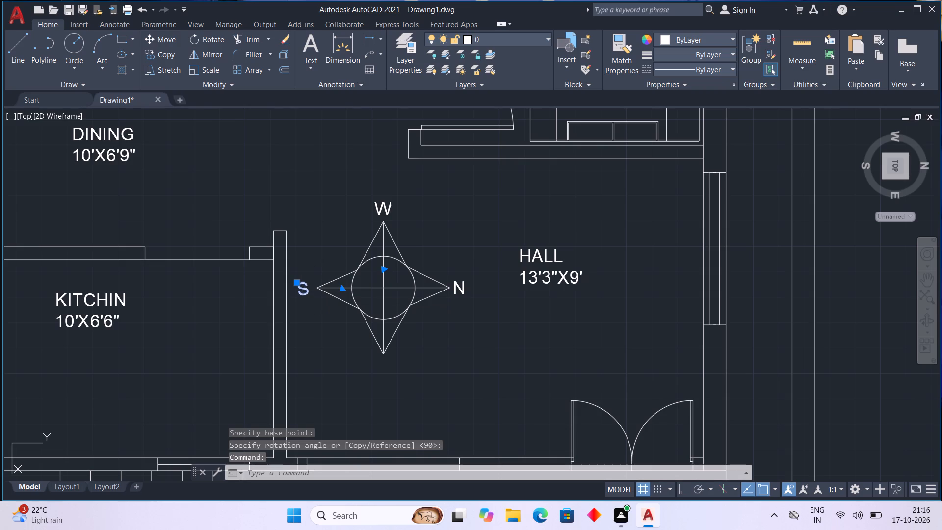
key("ctrl+Up")
key("ctrl+Down")
key("Escape")
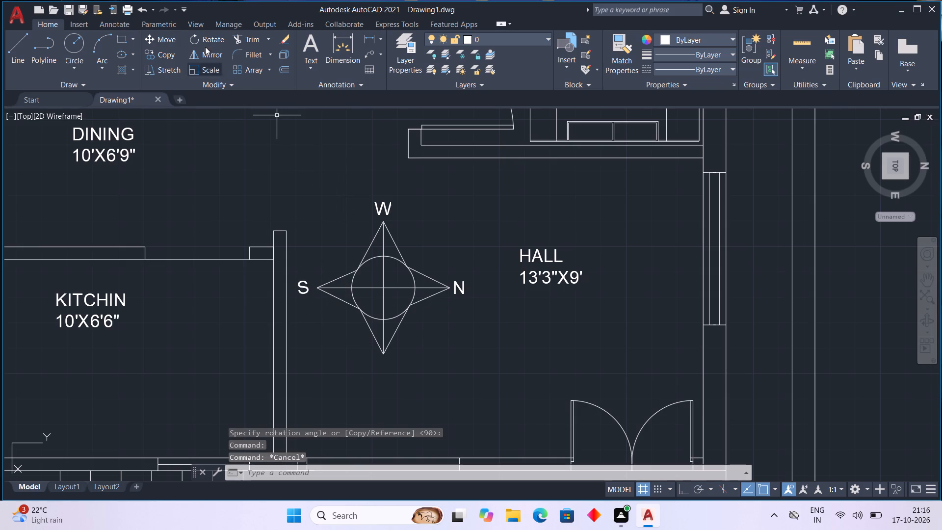
Add a multiline text E with a height of 5" below the star, between it and the HALL's double door.
left_click(310, 44)
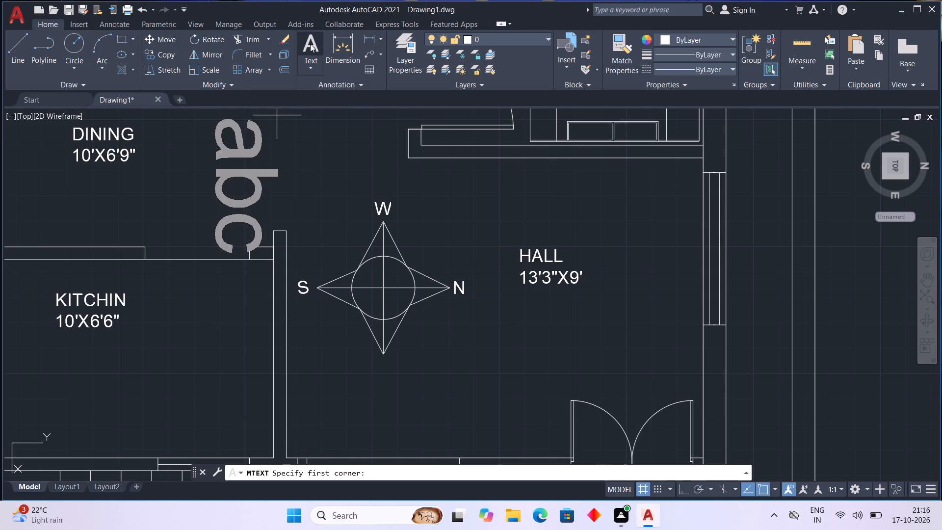
left_click(347, 388)
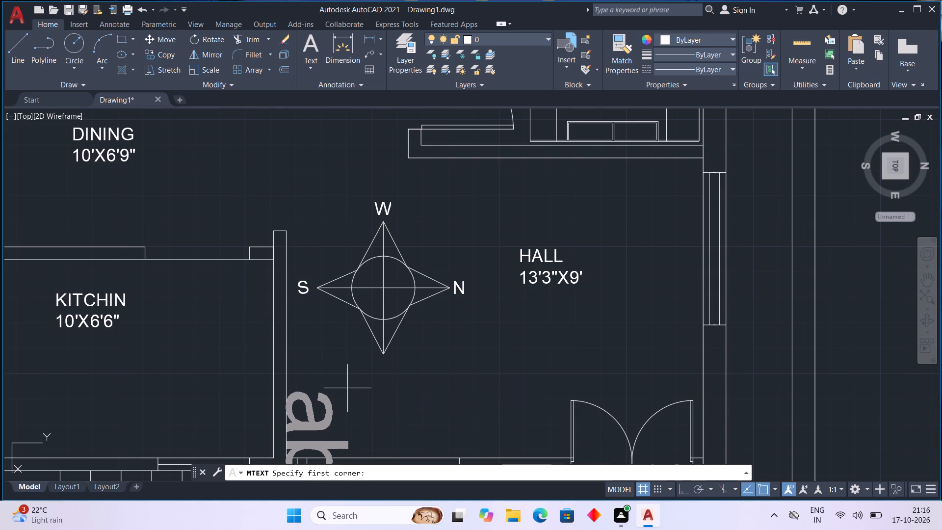
left_click_drag(347, 388, 392, 422)
left_click(472, 419)
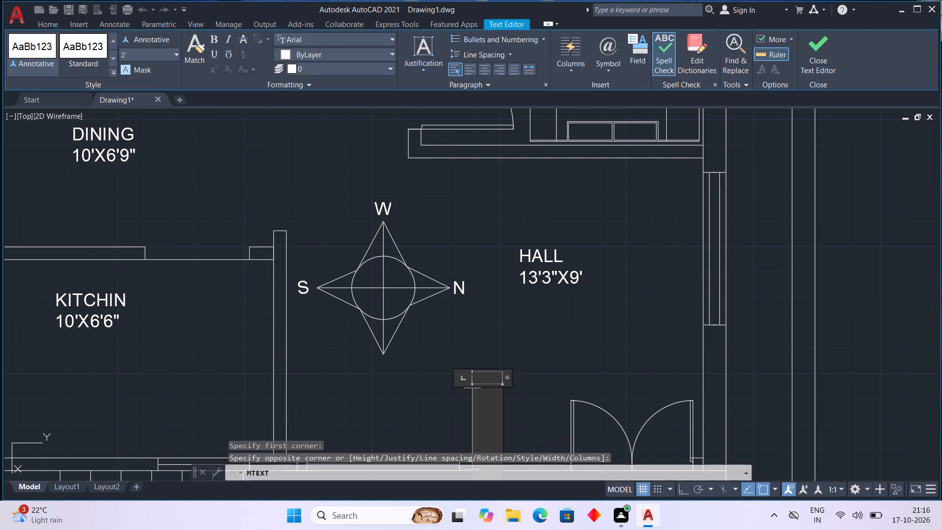
left_click(179, 57)
left_click(169, 84)
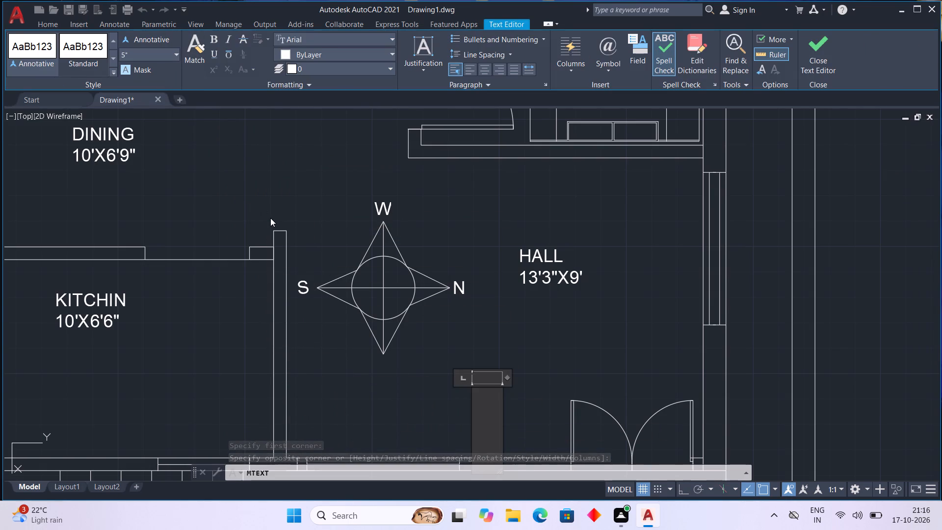
key("e")
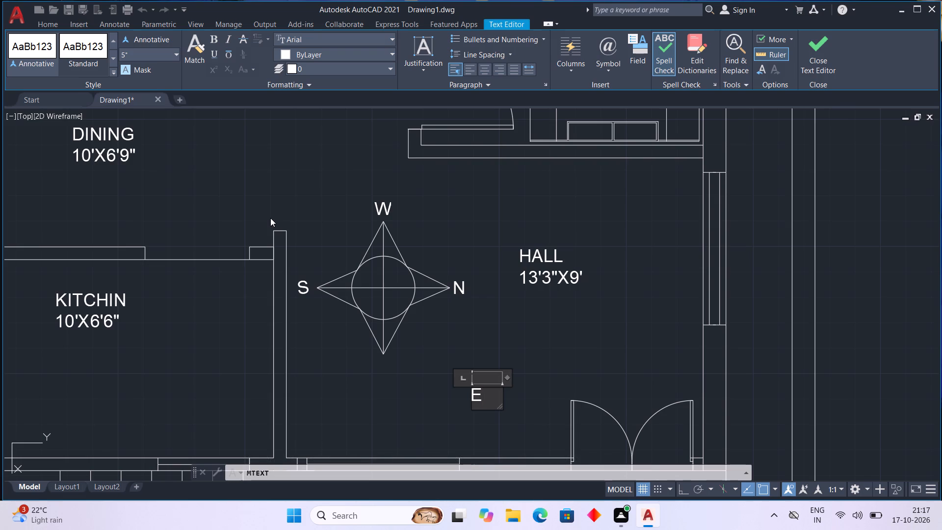
left_click(557, 382)
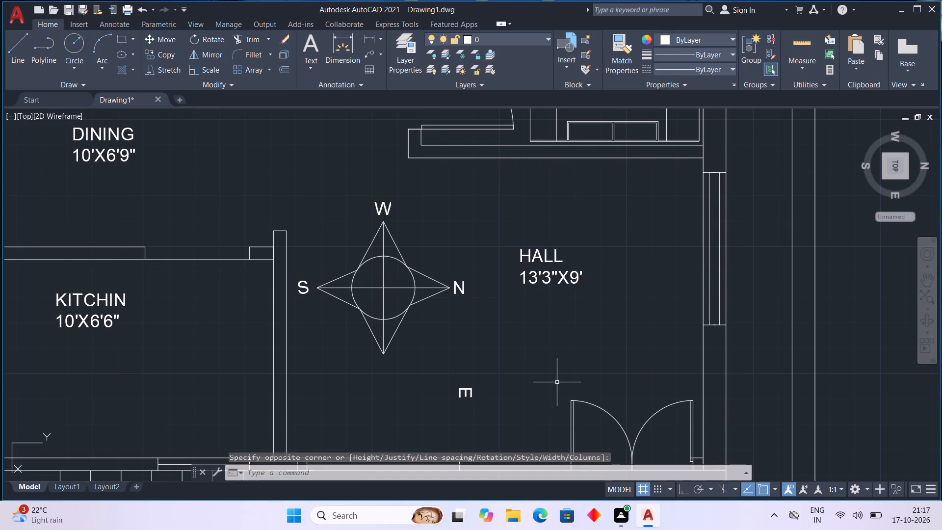
Rotate the E text a quarter turn so that it reads upright like the other direction letters.
left_click(465, 389)
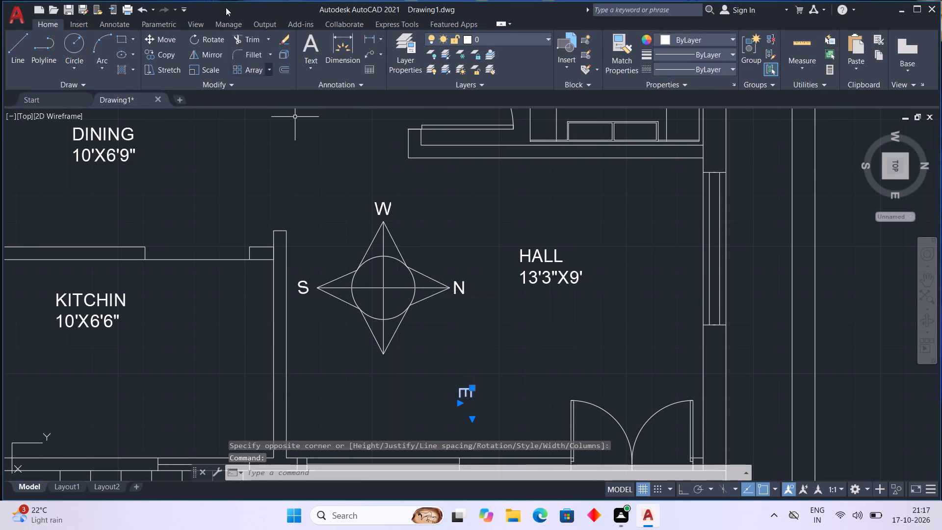
left_click(202, 37)
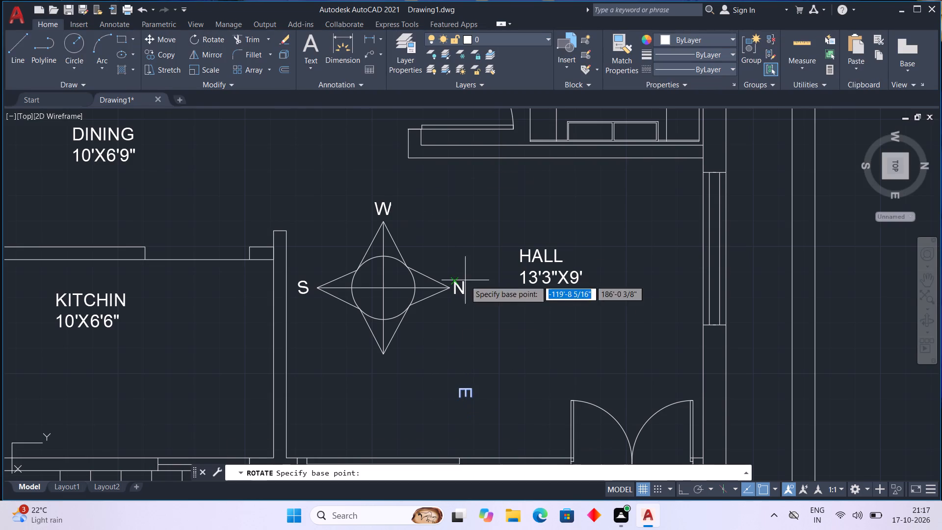
left_click_drag(471, 386, 478, 383)
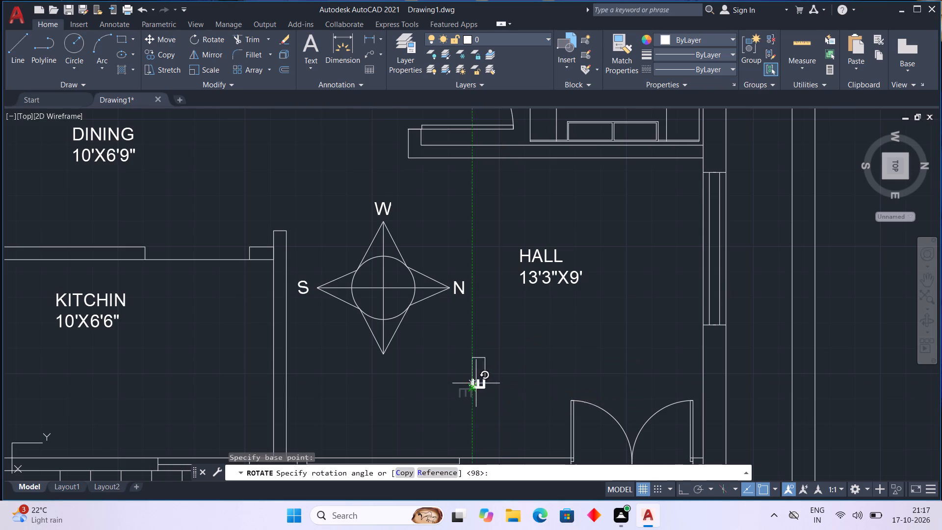
left_click_drag(478, 383, 484, 384)
left_click(484, 384)
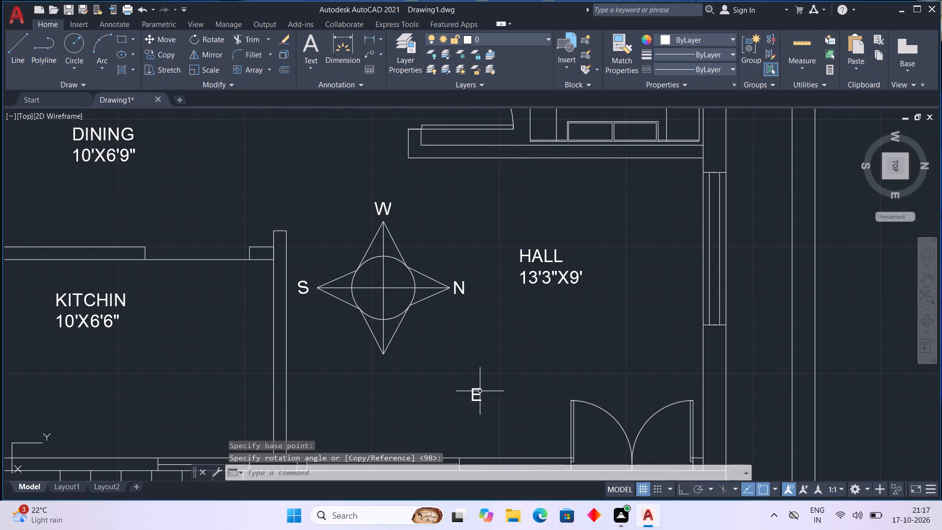
Move the E text to just below the star's bottom point, opposite the W.
left_click(480, 391)
left_click(155, 36)
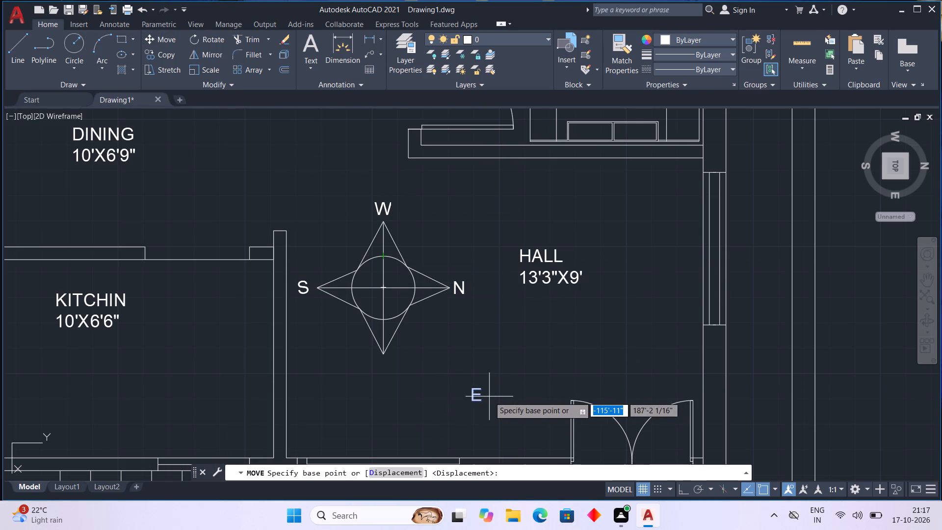
left_click(473, 394)
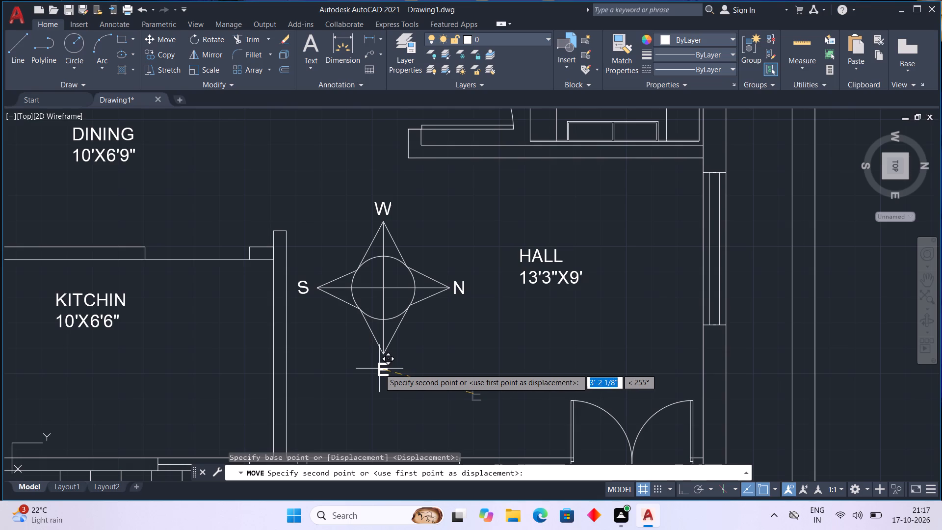
left_click(379, 369)
key("Escape")
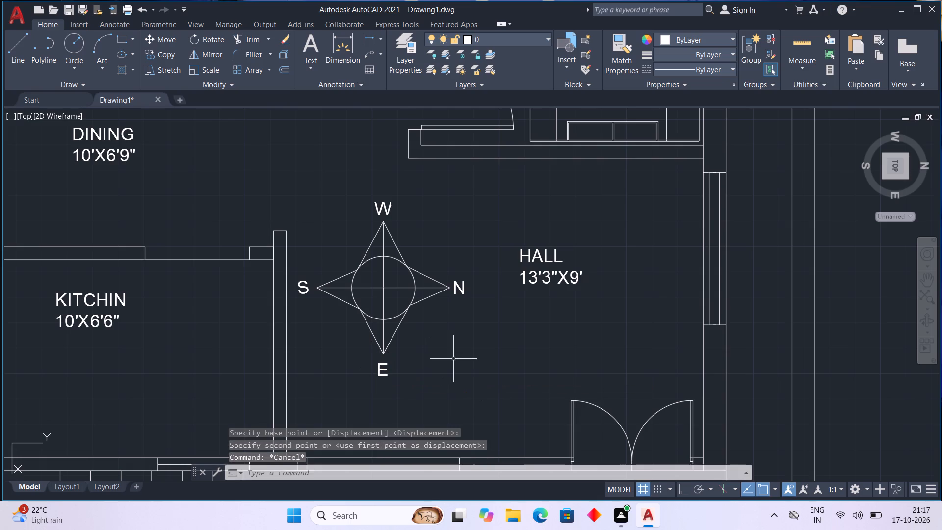
Draw a second, larger circle with a radius of about 1'-10" centred on the star's centre.
left_click(74, 40)
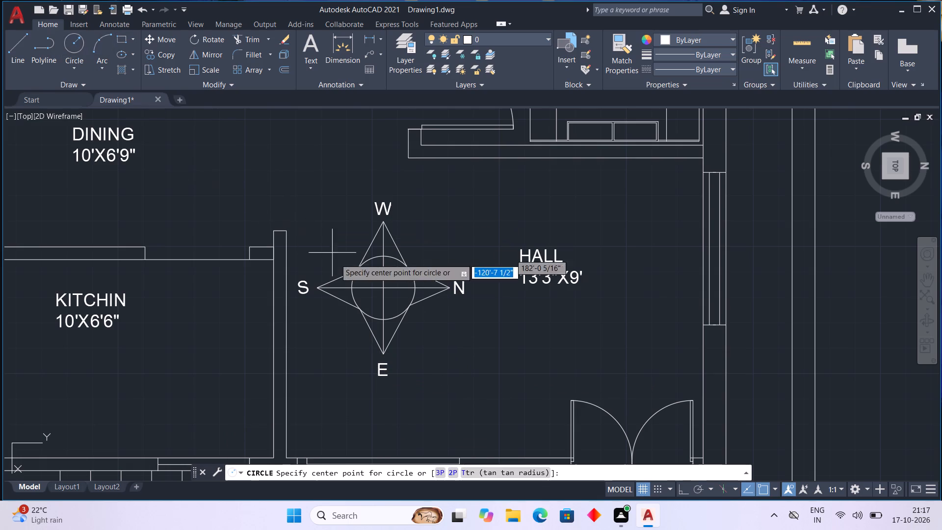
left_click(383, 288)
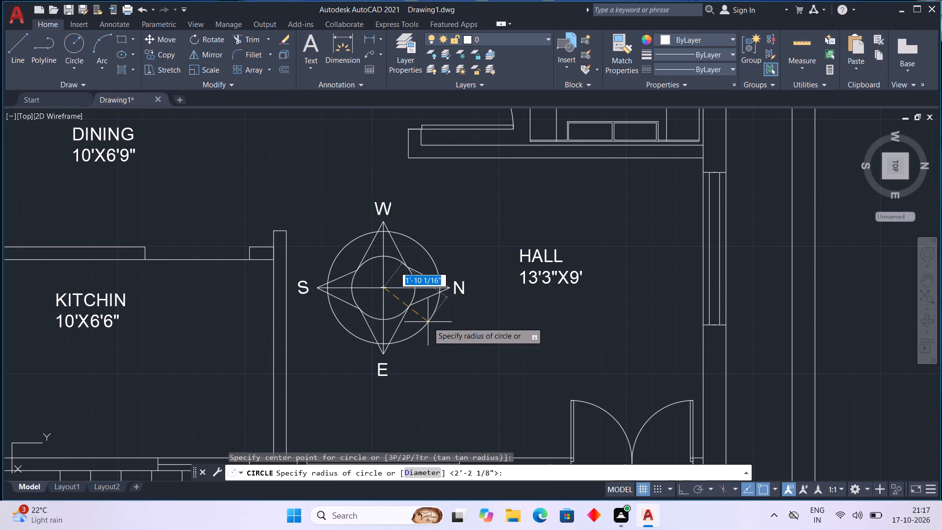
double_click(428, 321)
key("Escape")
Save the drawing in the Documents folder under the file name 2BHK.
scroll(428, 322, "down", 2)
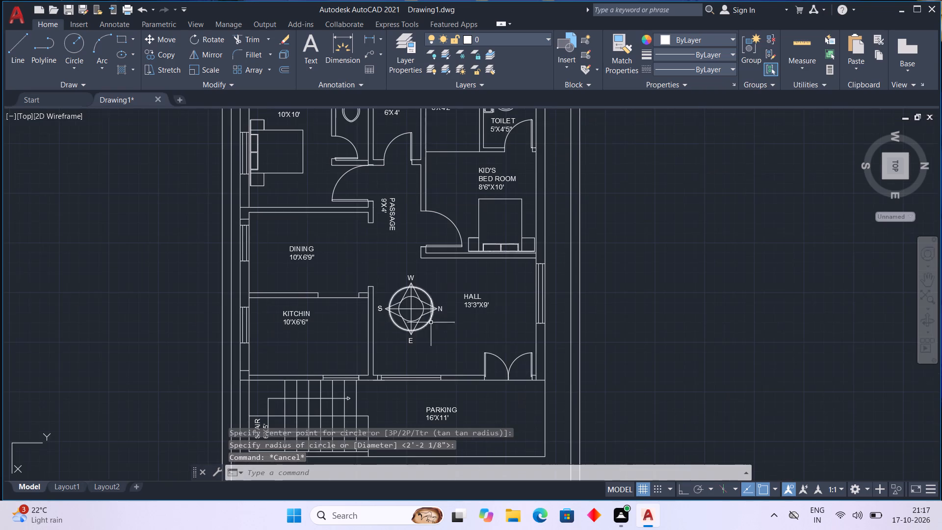
scroll(449, 336, "up", 1)
scroll(449, 336, "down", 2)
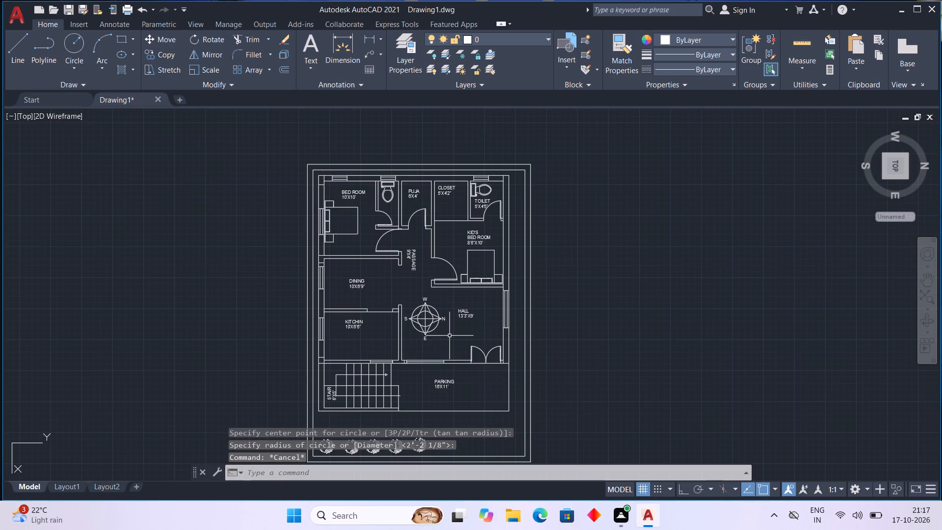
middle_click_drag(449, 336, 455, 293)
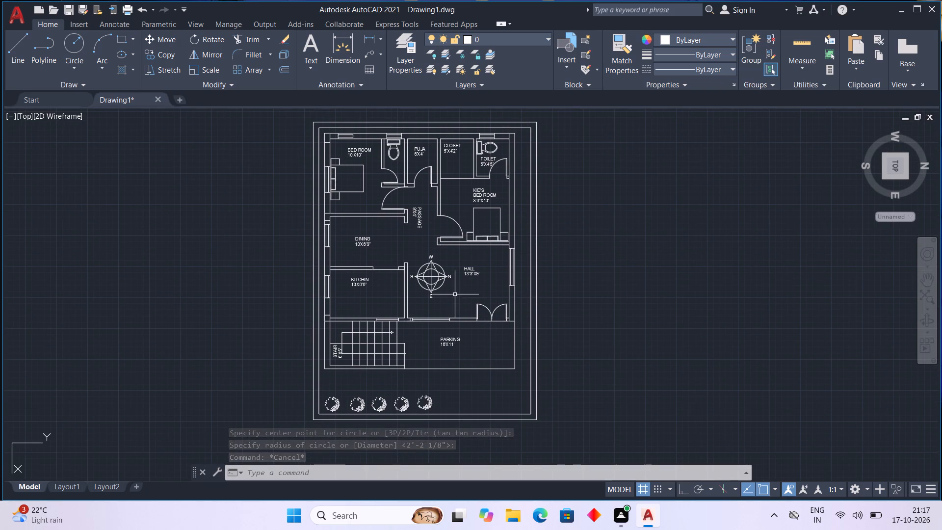
key("s")
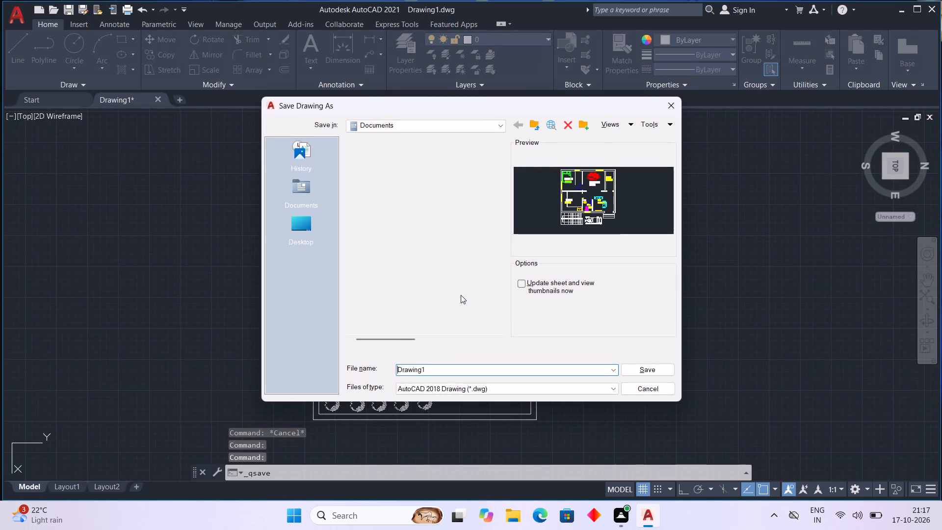
left_click_drag(445, 371, 381, 374)
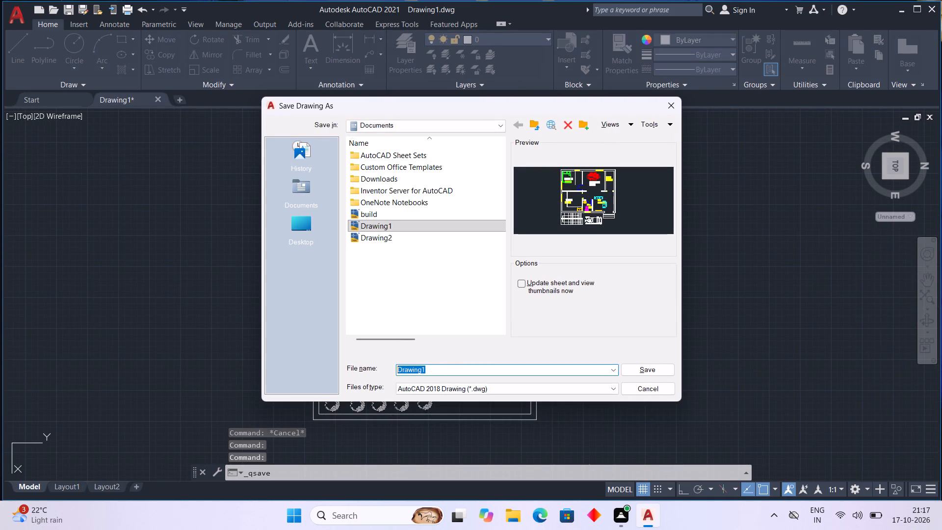
left_click_drag(381, 374, 374, 375)
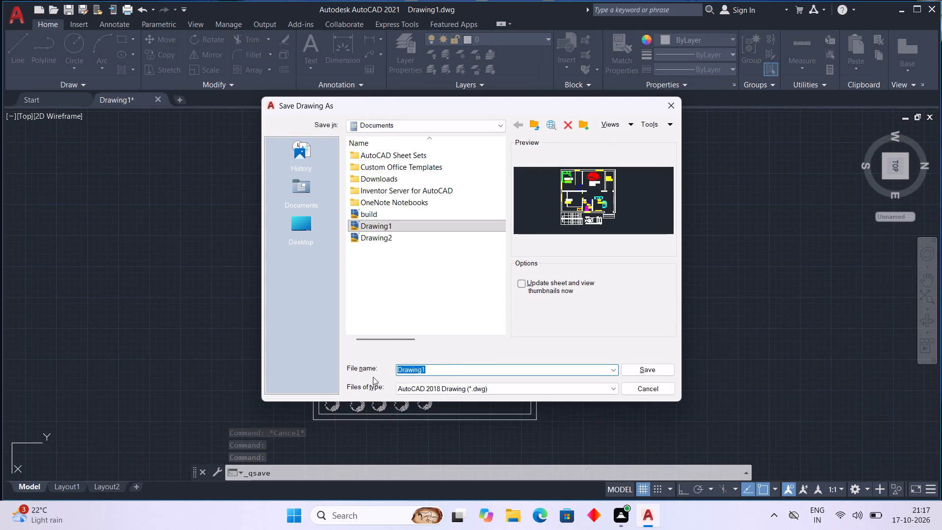
key("2")
type("BH")
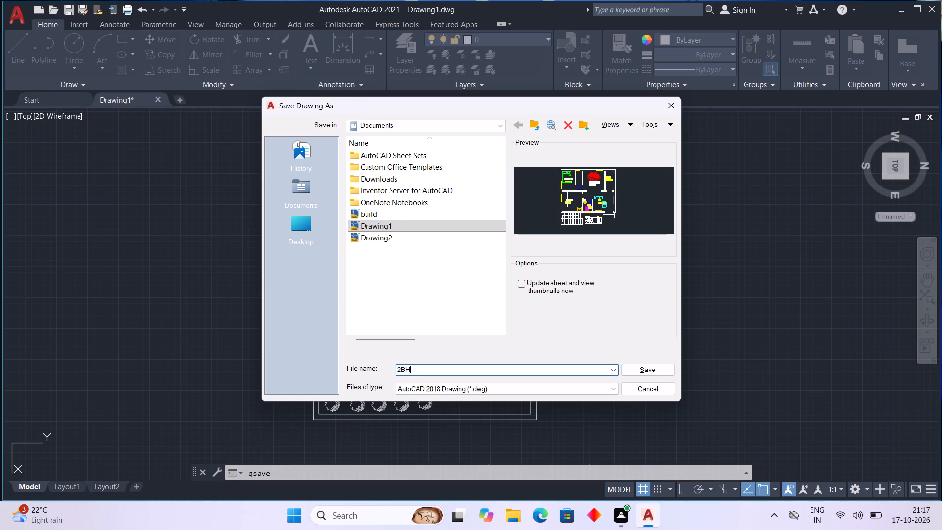
key("k")
left_click(671, 370)
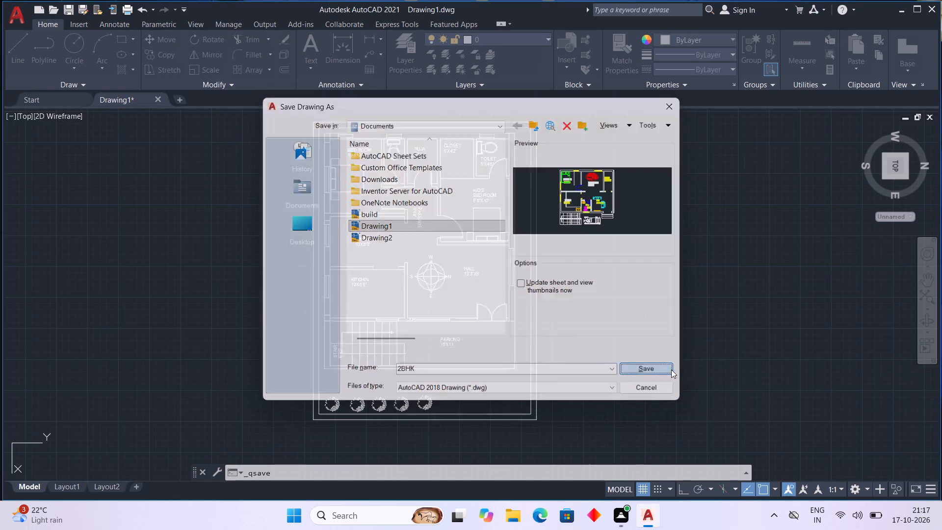